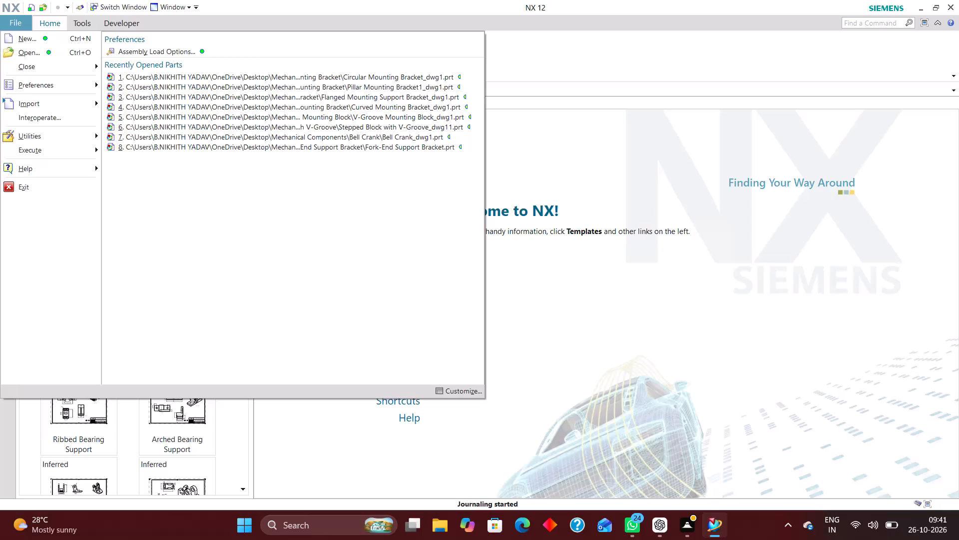
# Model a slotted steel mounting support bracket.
# Create a new part from the millimetre Model template, saved in the Slotted Mounting Support Bracket folder within the desktop's Mechanical Components folder.
pyautogui.click(36, 38)
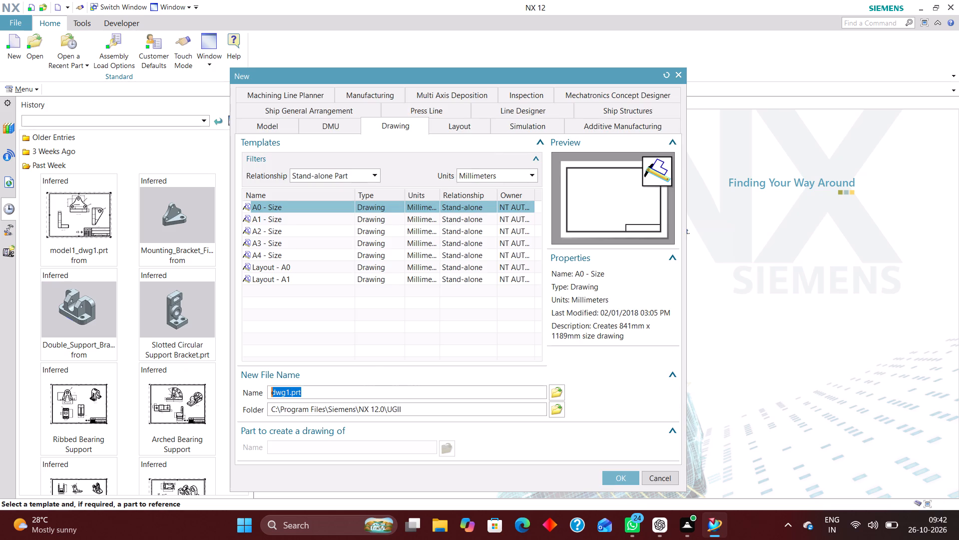
pyautogui.click(281, 123)
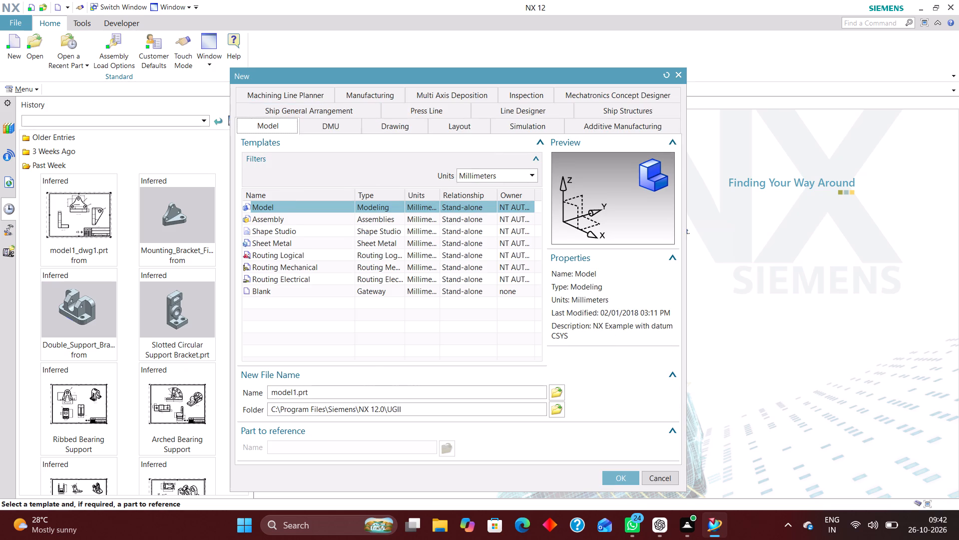
pyautogui.click(561, 412)
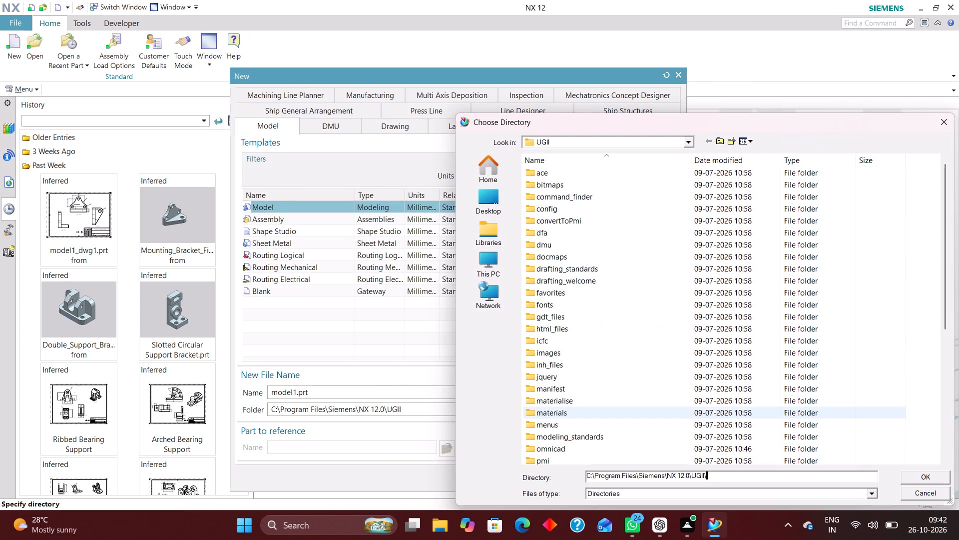
pyautogui.click(488, 185)
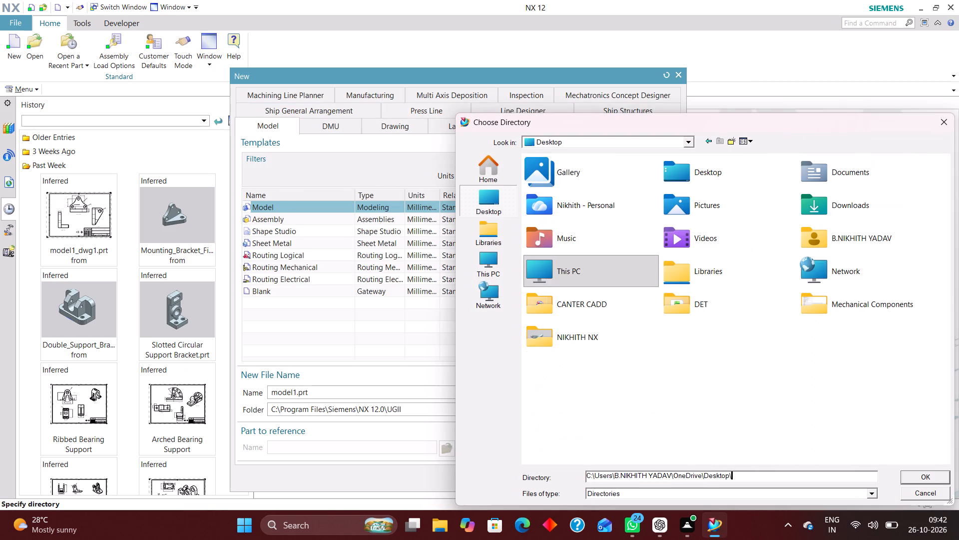
pyautogui.doubleClick(863, 303)
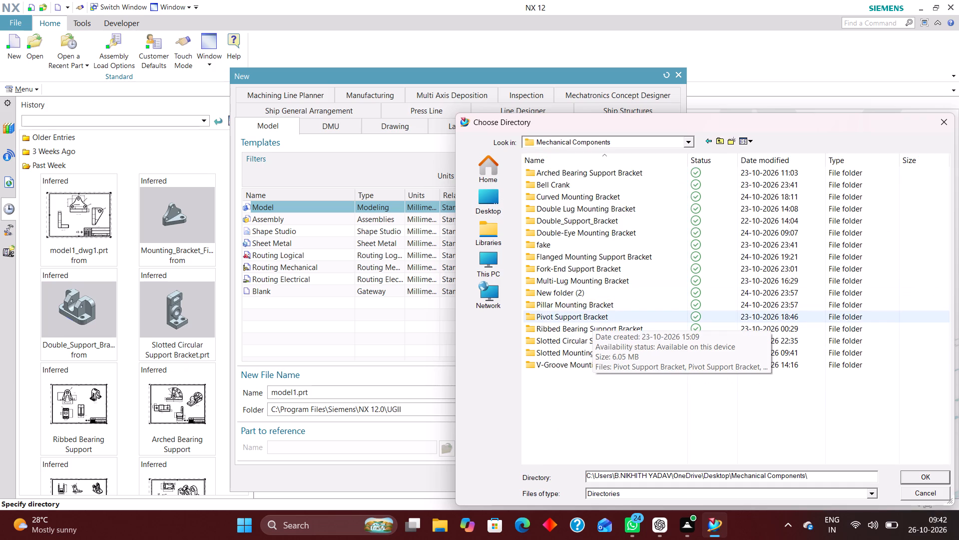
pyautogui.doubleClick(621, 351)
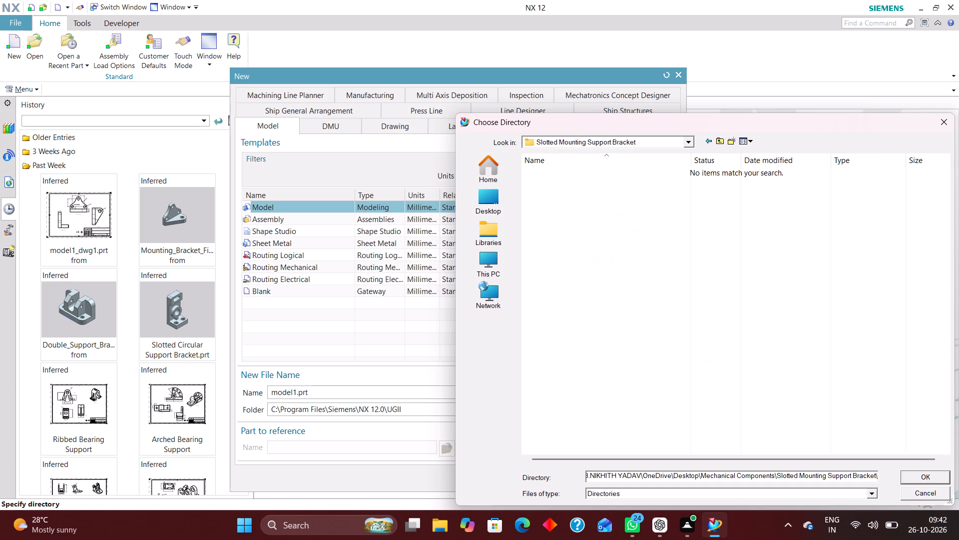
pyautogui.click(931, 473)
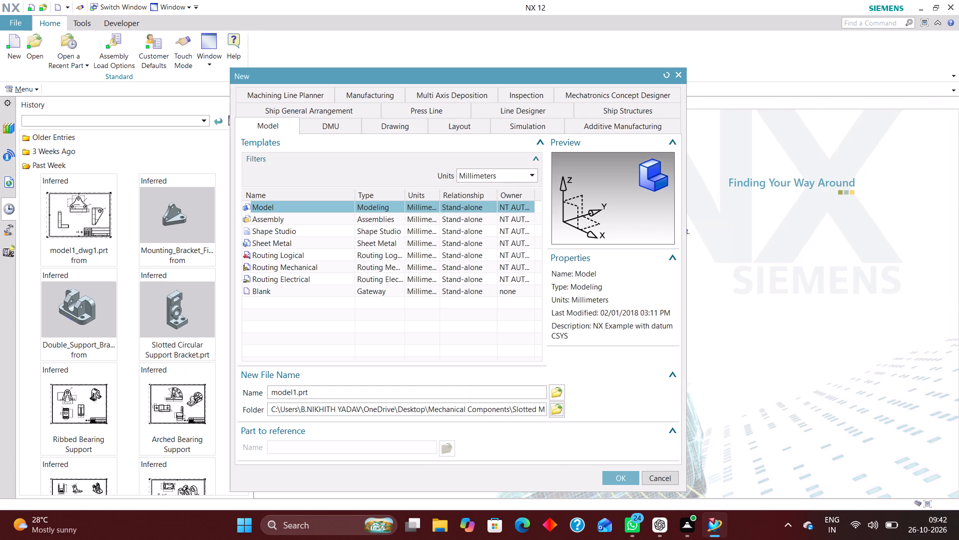
pyautogui.click(622, 477)
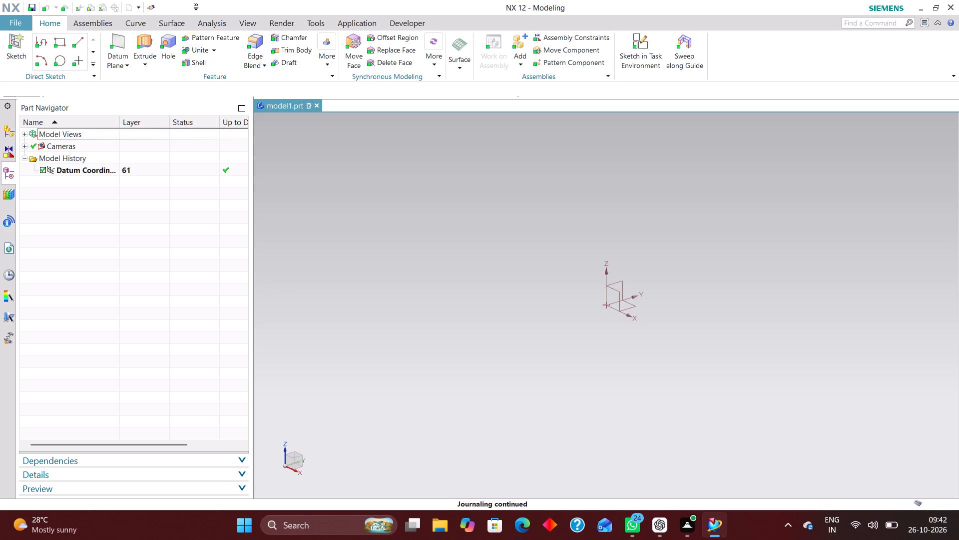
# Configure the sketch preferences with Value dimension labels, and turn off Continuous Auto Dimensioning and Display Auto Dimensions.
pyautogui.click(36, 94)
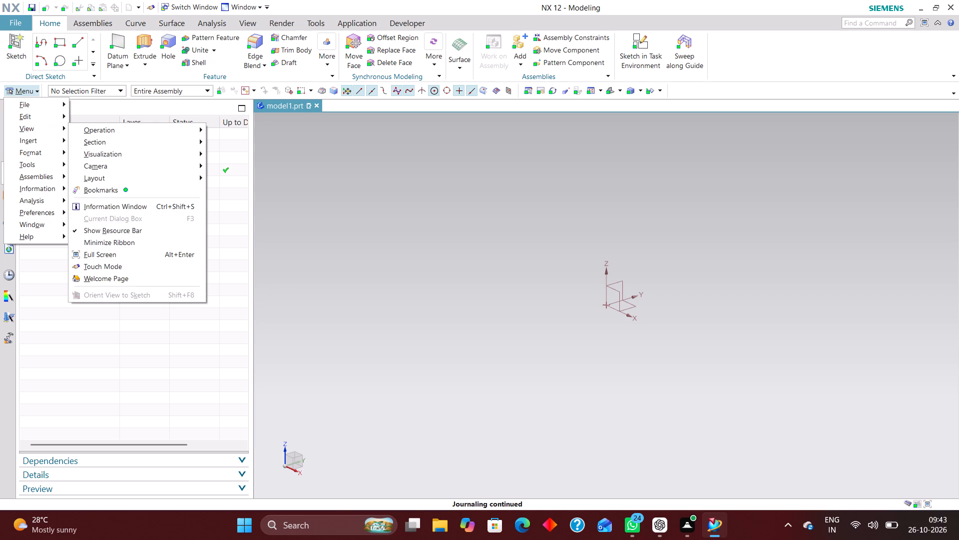
pyautogui.click(50, 213)
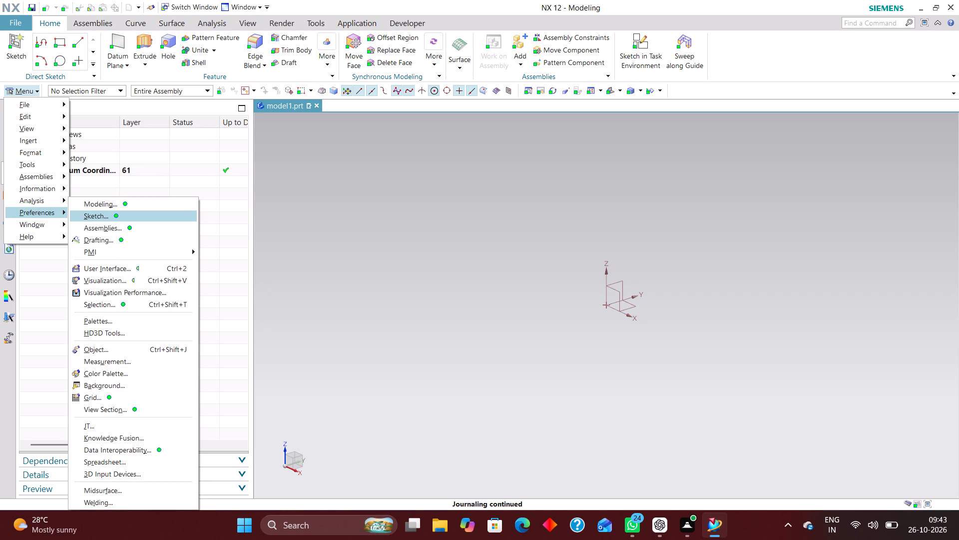
pyautogui.click(86, 217)
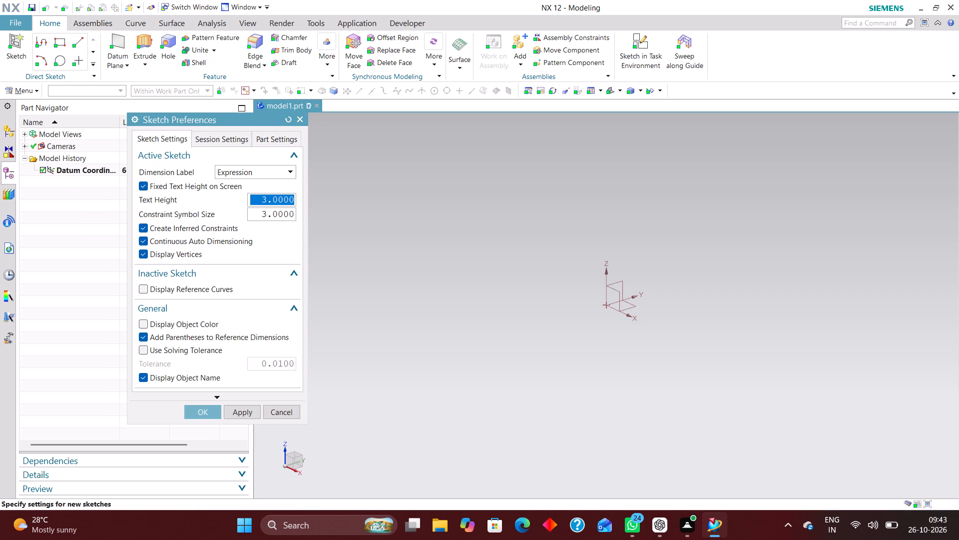
pyautogui.moveTo(269, 171); pyautogui.dragTo(264, 178)
pyautogui.click(252, 206)
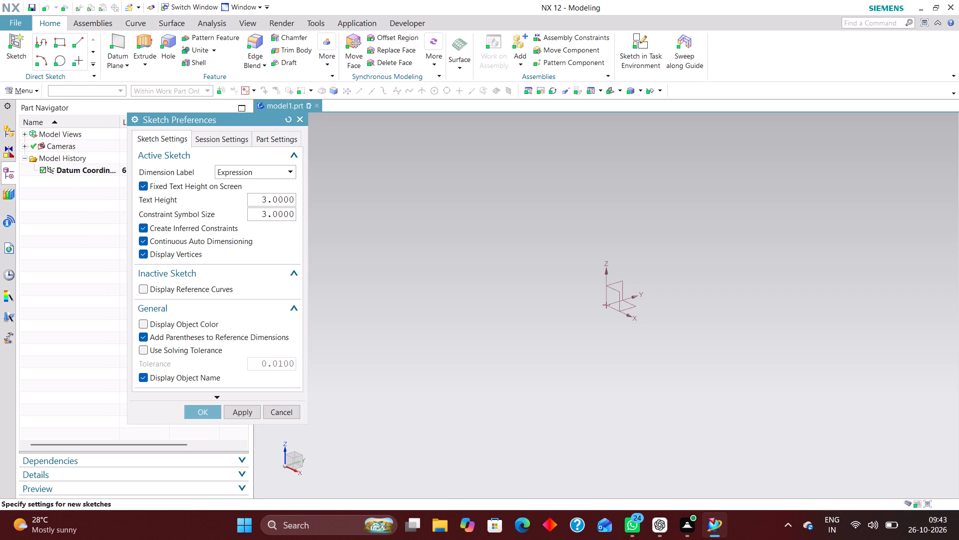
pyautogui.click(189, 239)
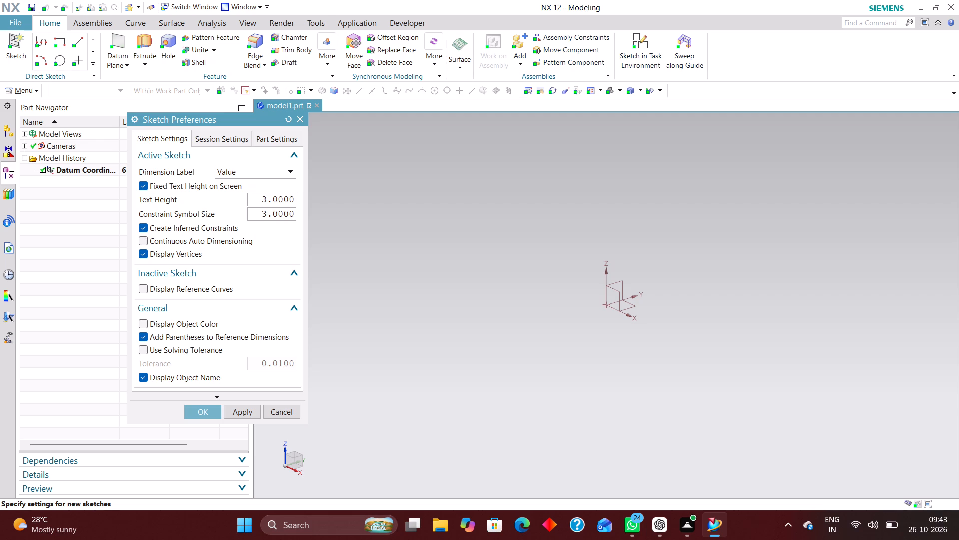
pyautogui.click(218, 138)
pyautogui.click(171, 225)
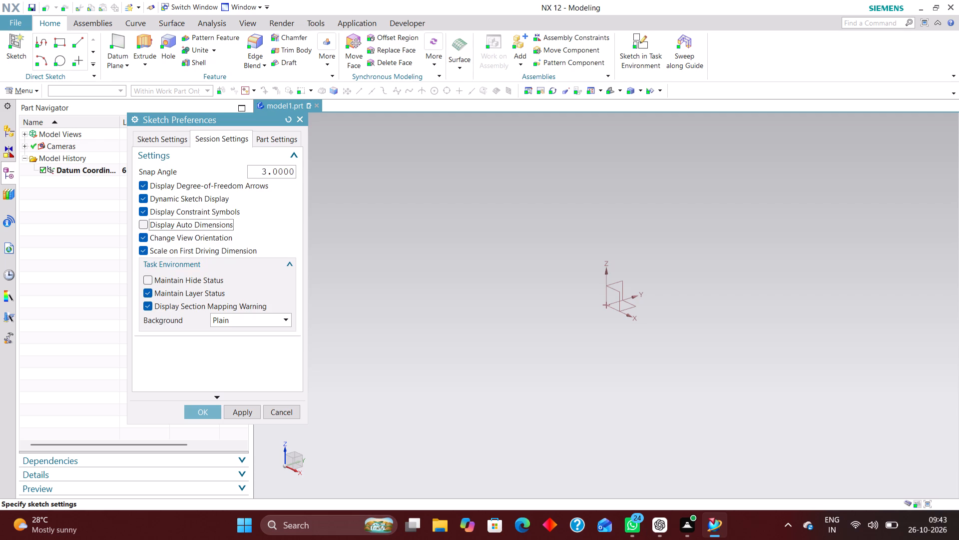
pyautogui.click(204, 414)
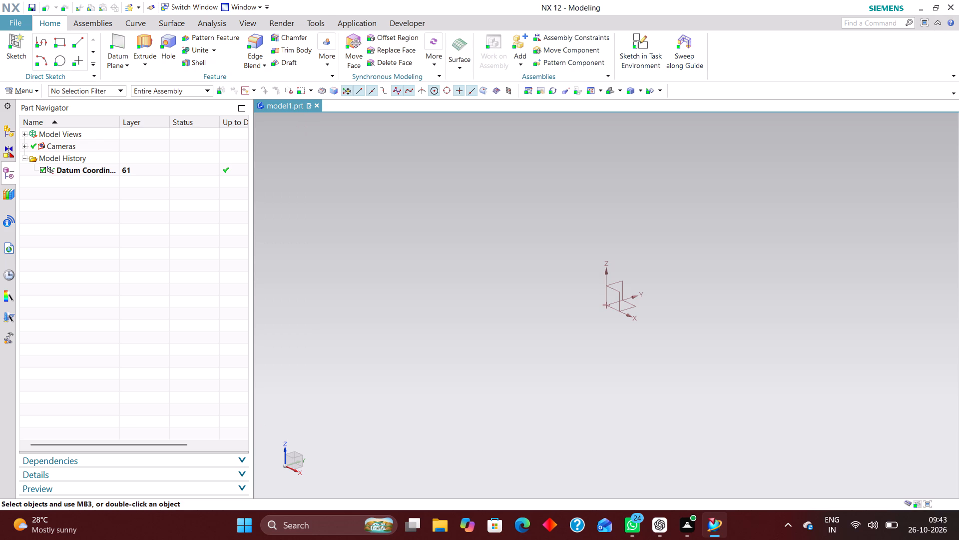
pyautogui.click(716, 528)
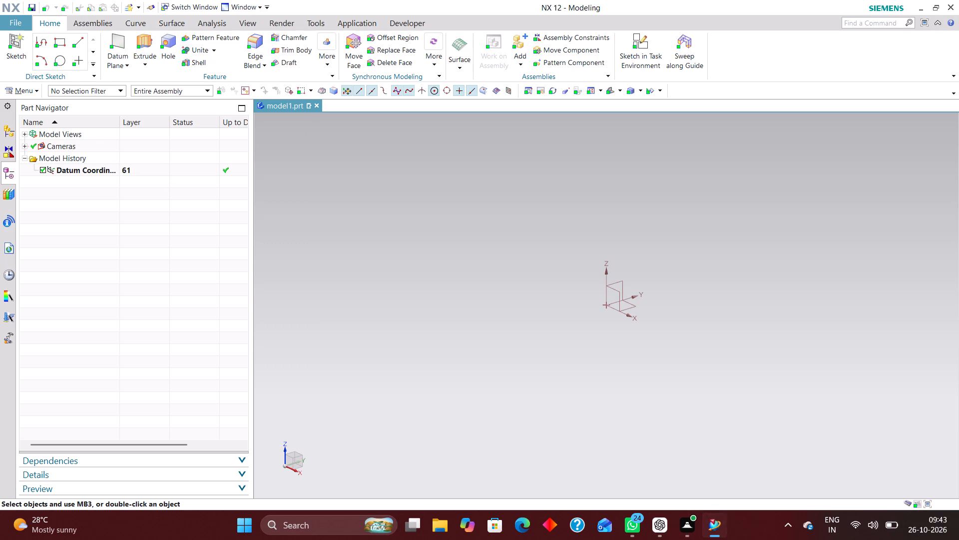
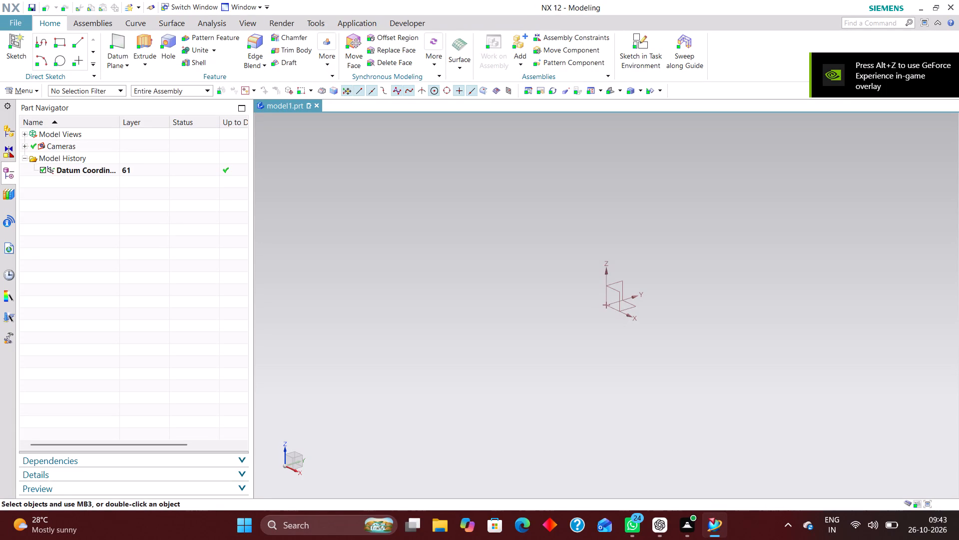
# Open the Slotted Mounting Support Bracket PDF from the recent files and examine the bracket's shape and dimensions.
pyautogui.click(444, 523)
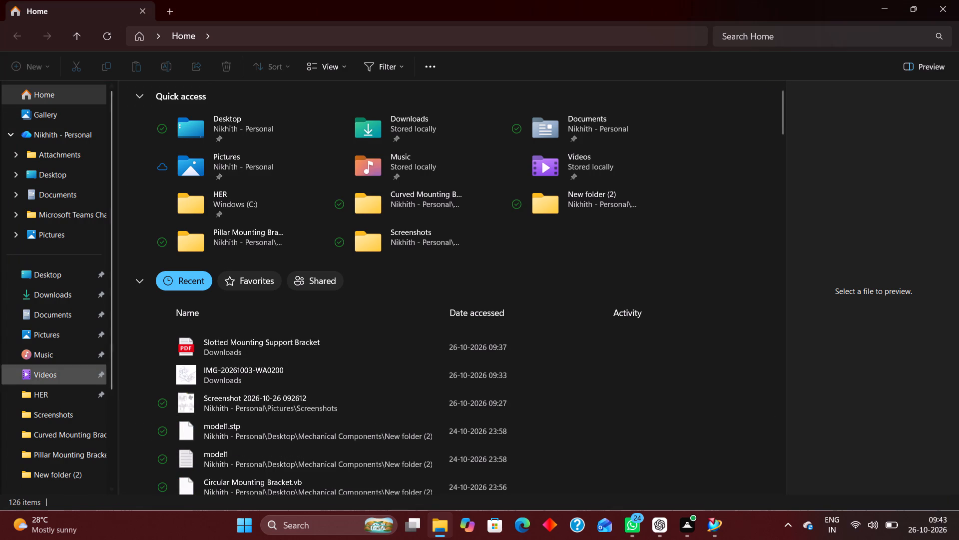
pyautogui.doubleClick(215, 343)
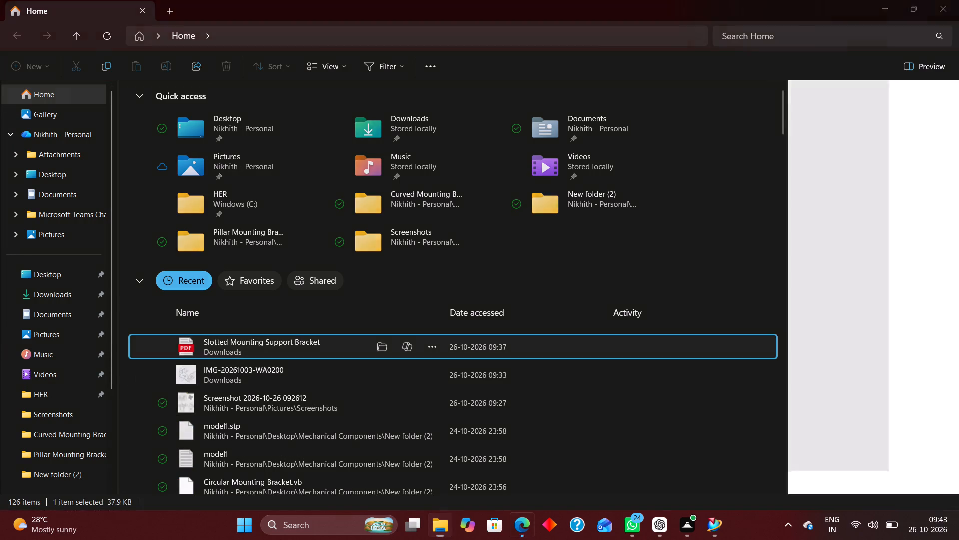
pyautogui.scroll(-3, 585, 326)
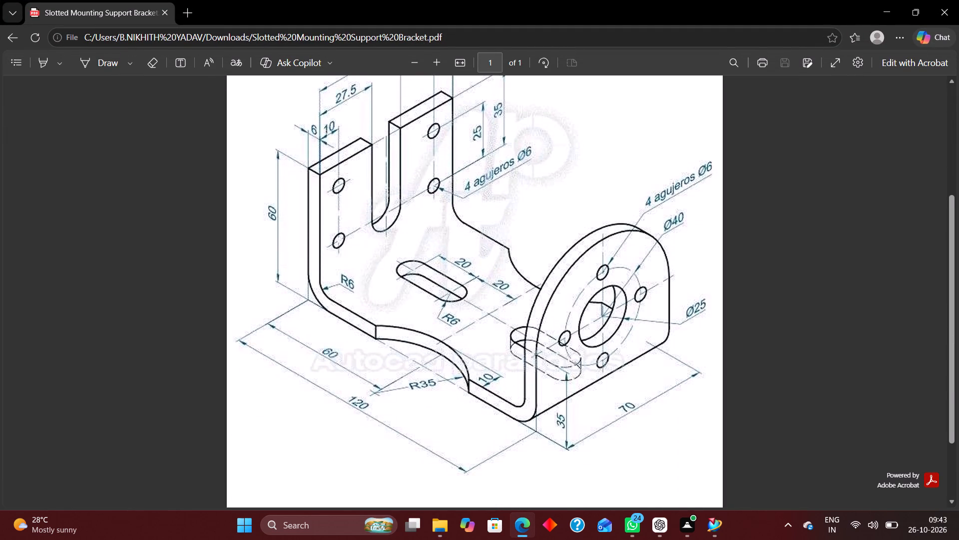
pyautogui.scroll(2, 745, 305)
pyautogui.click(415, 64)
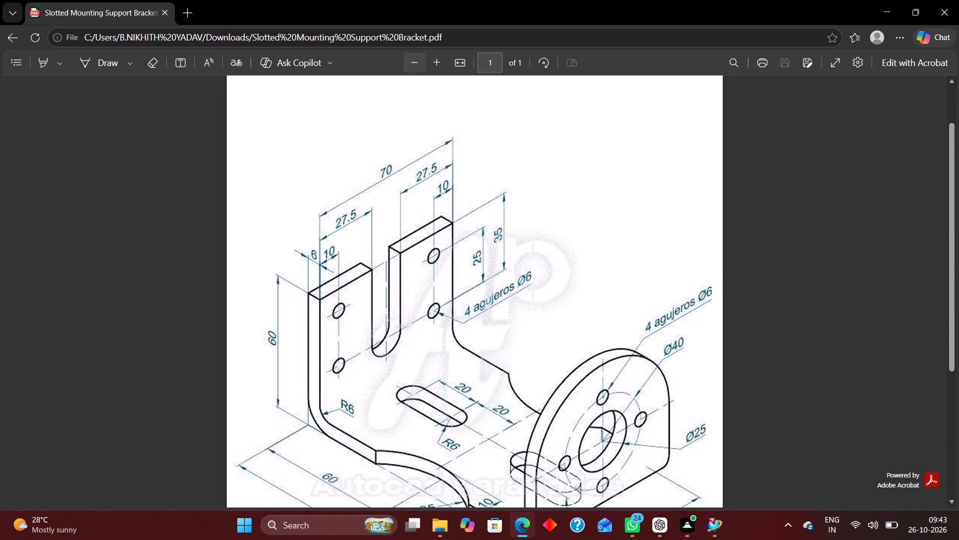
pyautogui.click(416, 64)
pyautogui.click(416, 64)
pyautogui.doubleClick(416, 64)
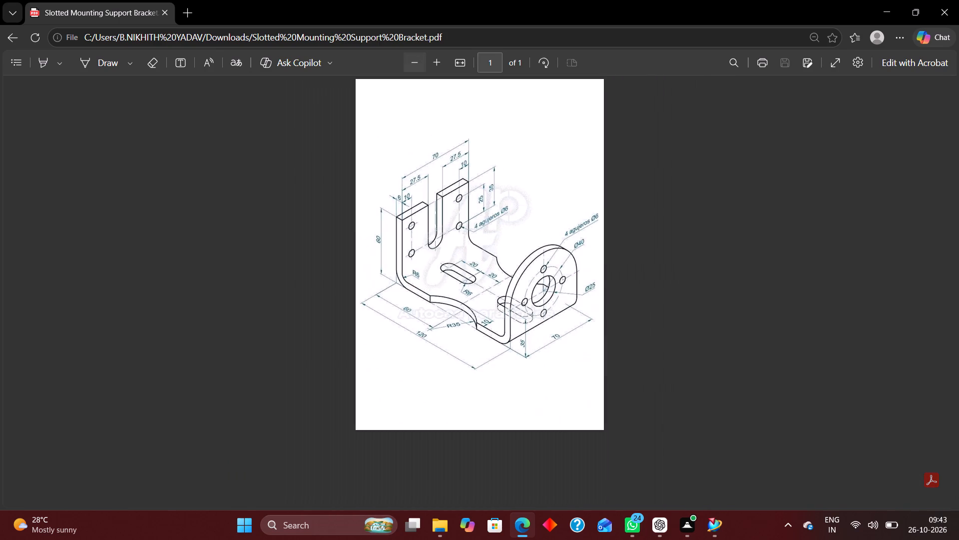
pyautogui.scroll(1, 778, 187)
pyautogui.click(958, 13)
pyautogui.click(956, 8)
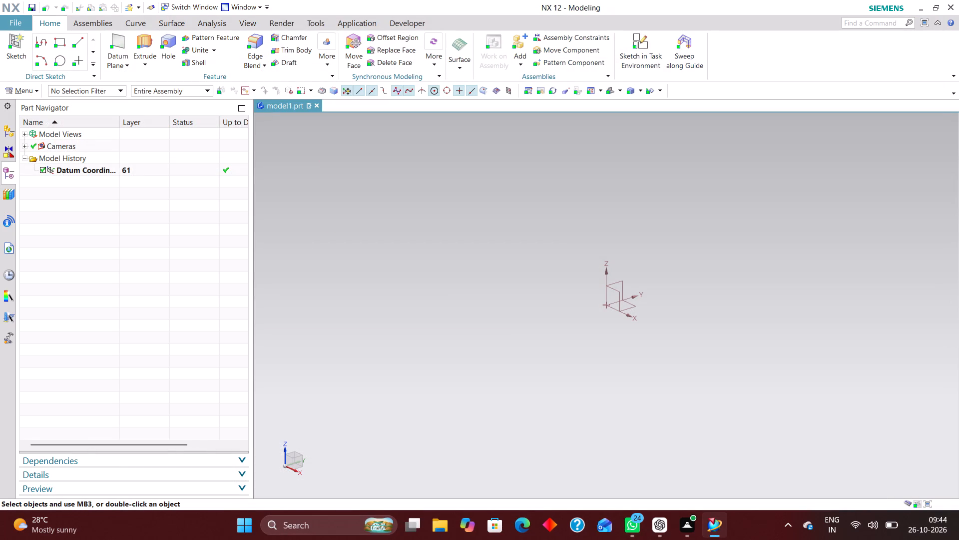
# Start a task-environment sketch on the XY plane and draw a rectangle enclosing the origin.
pyautogui.click(648, 43)
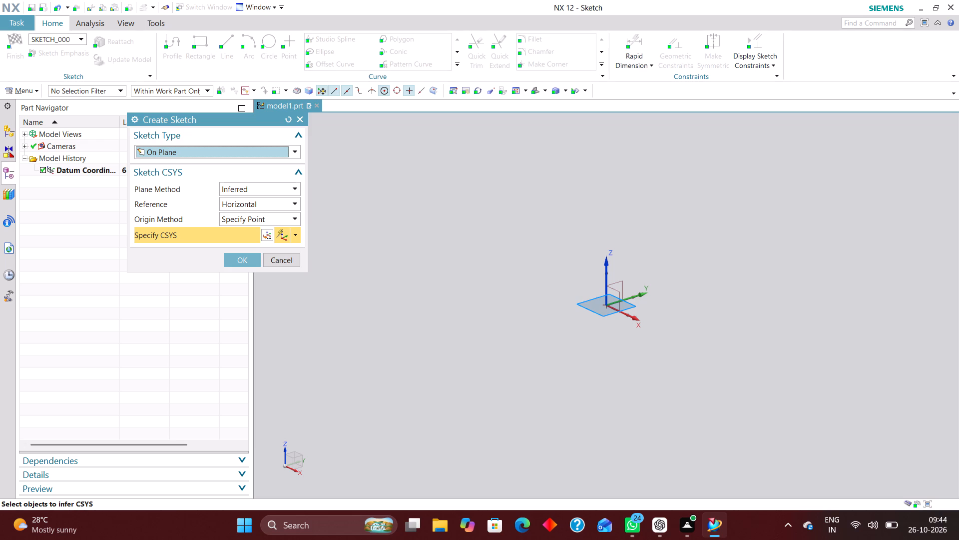
pyautogui.click(631, 308)
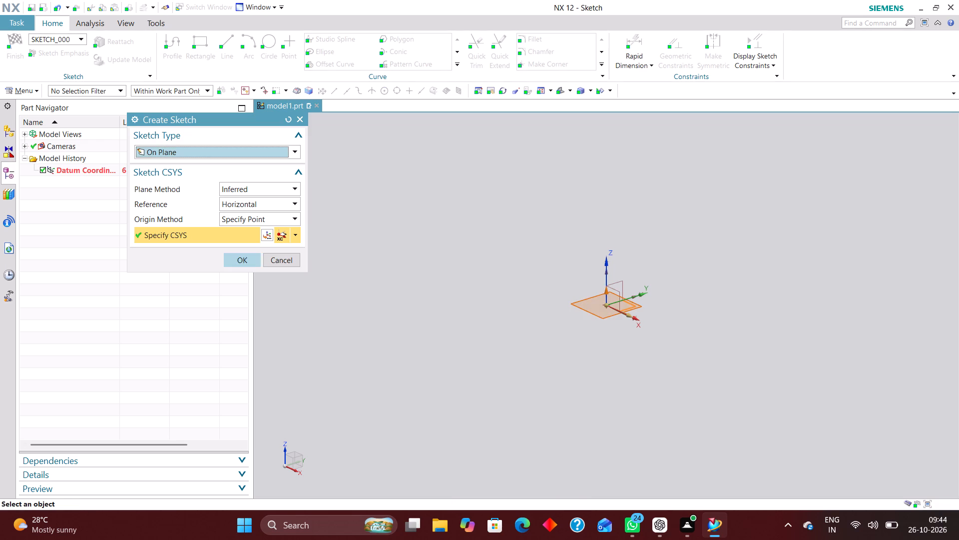
pyautogui.click(246, 260)
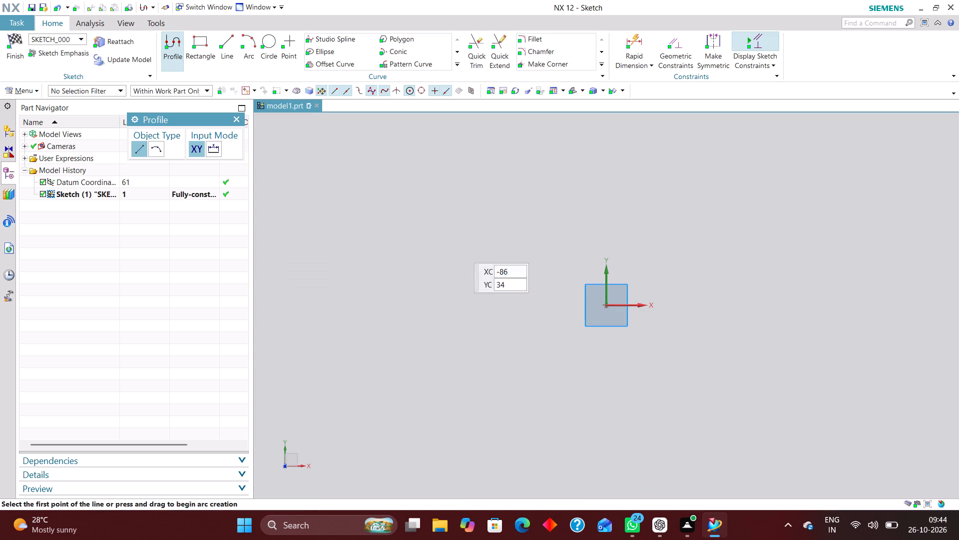
pyautogui.click(230, 39)
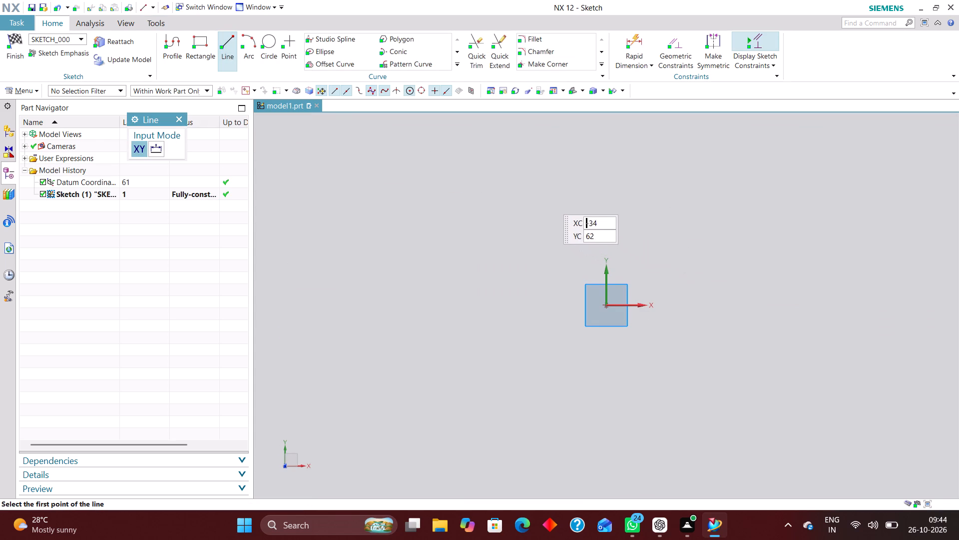
pyautogui.click(194, 44)
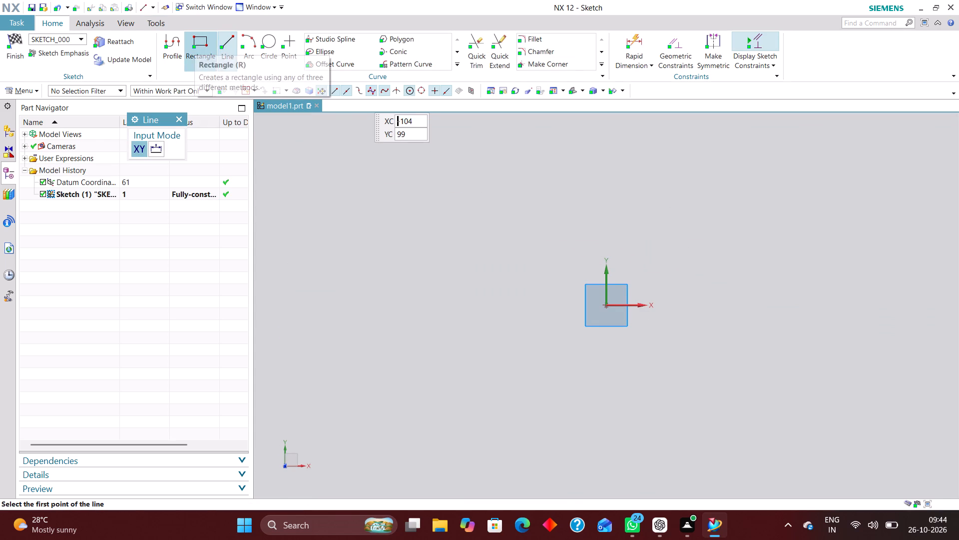
pyautogui.click(526, 237)
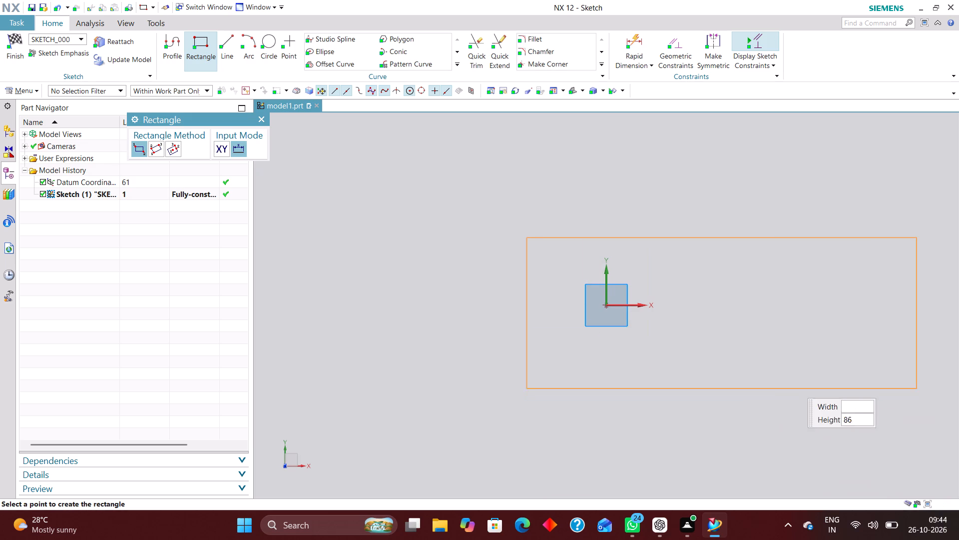
pyautogui.click(700, 343)
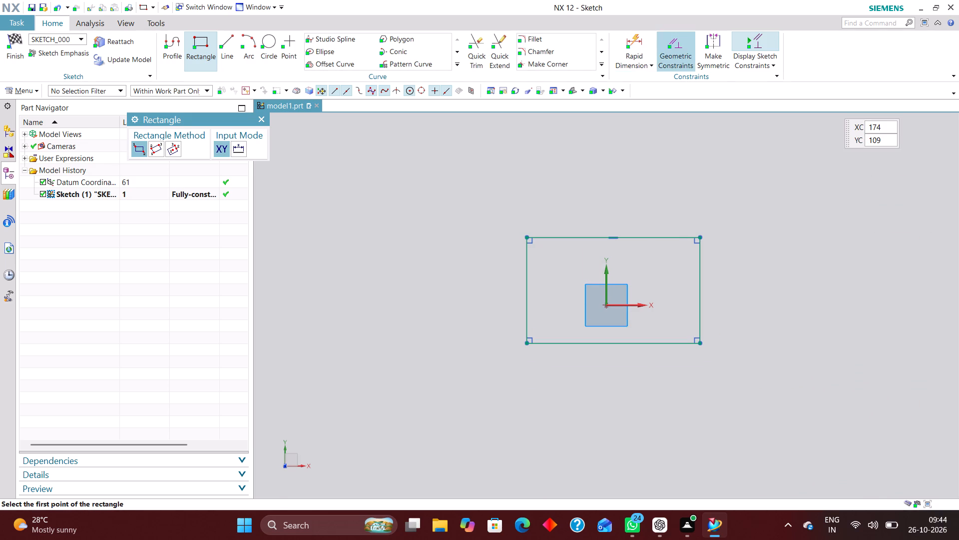
# Constrain the rectangle's upper edge midpoint onto the sketch's vertical axis and its right edge midpoint onto the horizontal axis.
pyautogui.click(686, 37)
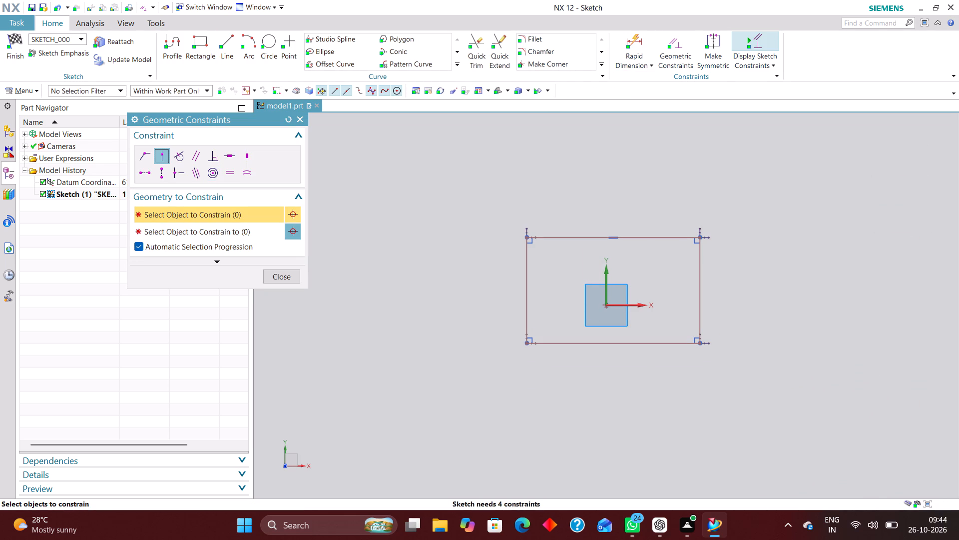
pyautogui.click(614, 236)
pyautogui.click(607, 277)
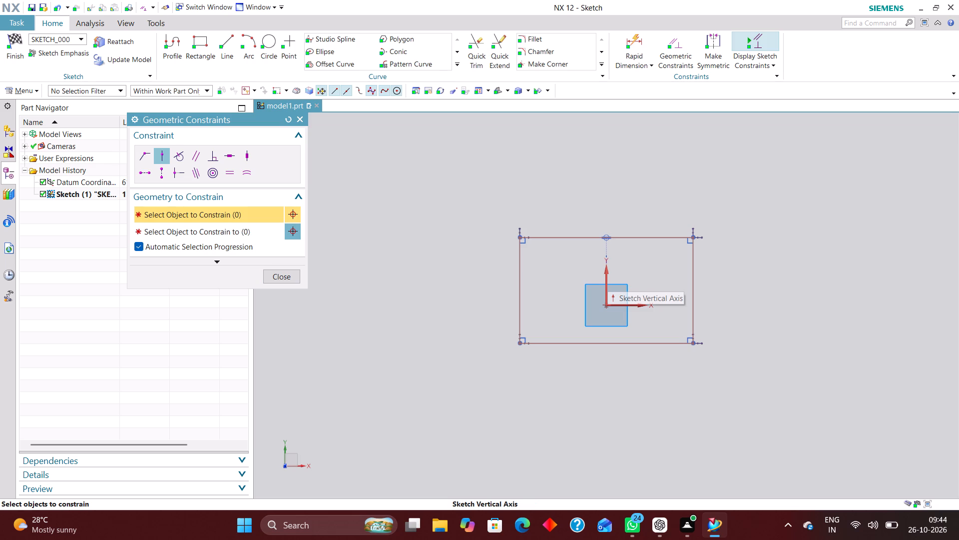
pyautogui.click(693, 287)
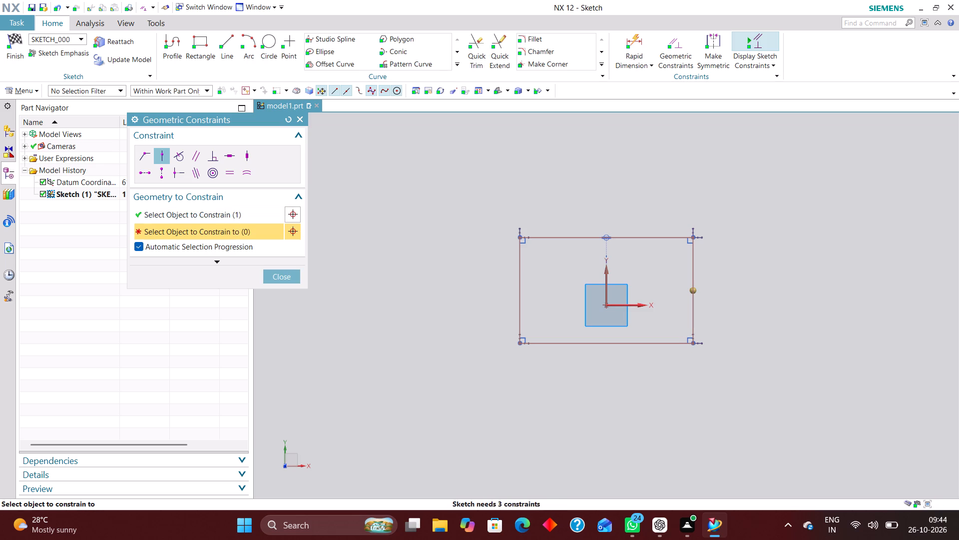
pyautogui.click(630, 304)
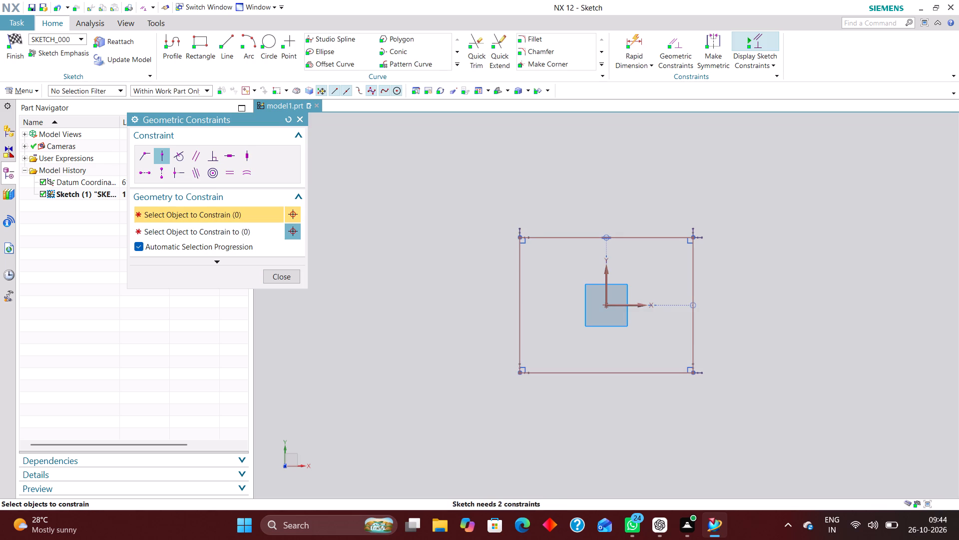
pyautogui.click(296, 276)
# Dimension the rectangle 70 mm high and 120 mm wide with Rapid Dimension, and finish the sketch.
pyautogui.click(637, 35)
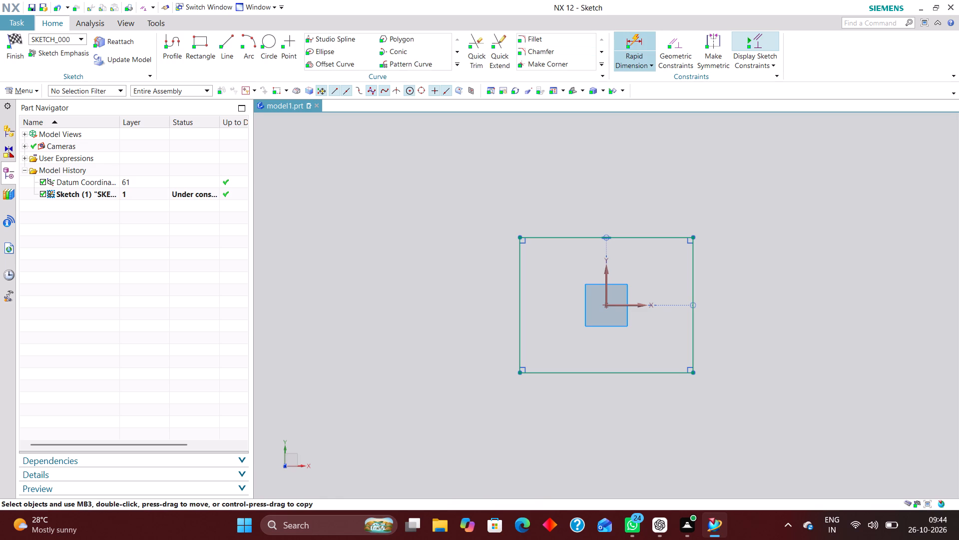
pyautogui.moveTo(693, 340); pyautogui.dragTo(701, 338)
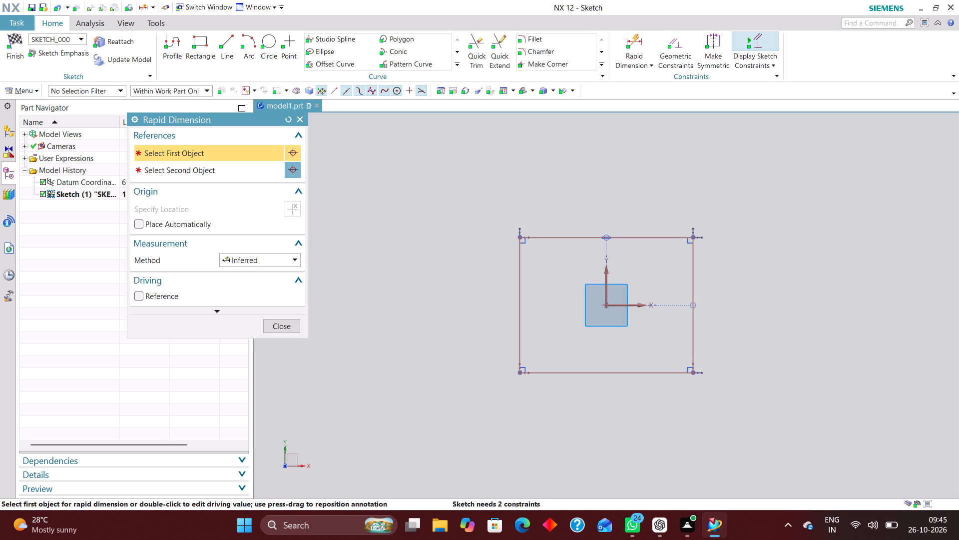
pyautogui.click(693, 338)
pyautogui.click(776, 306)
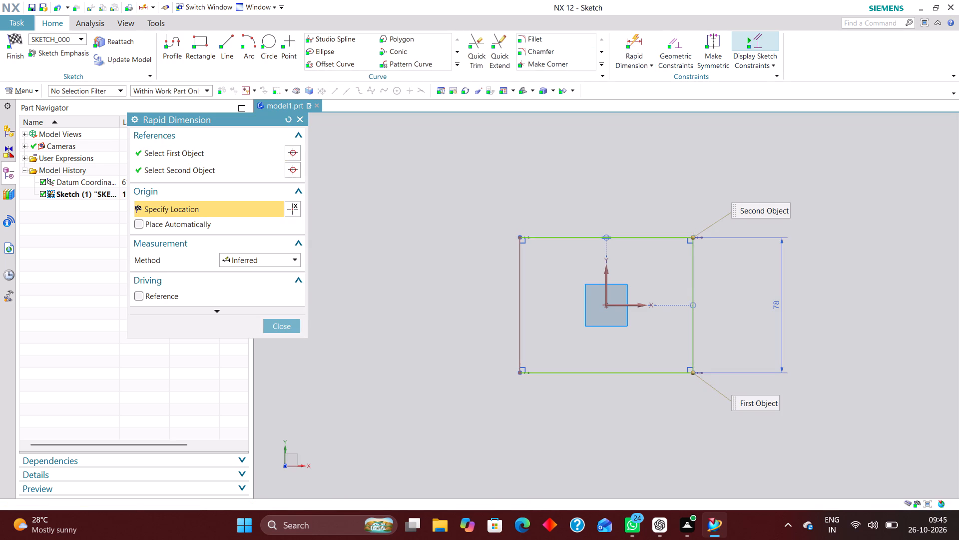
pyautogui.write('70')
pyautogui.press('Return')
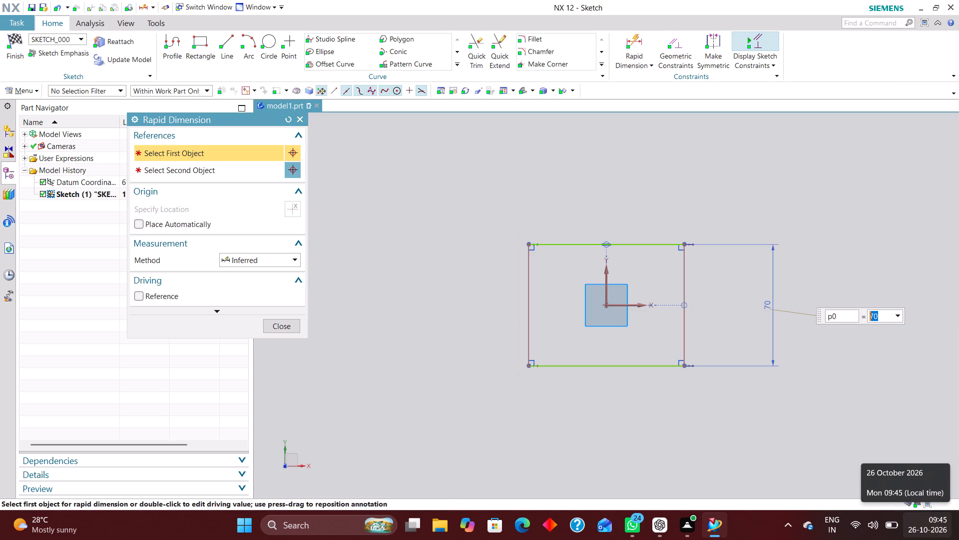
pyautogui.click(663, 367)
pyautogui.click(630, 426)
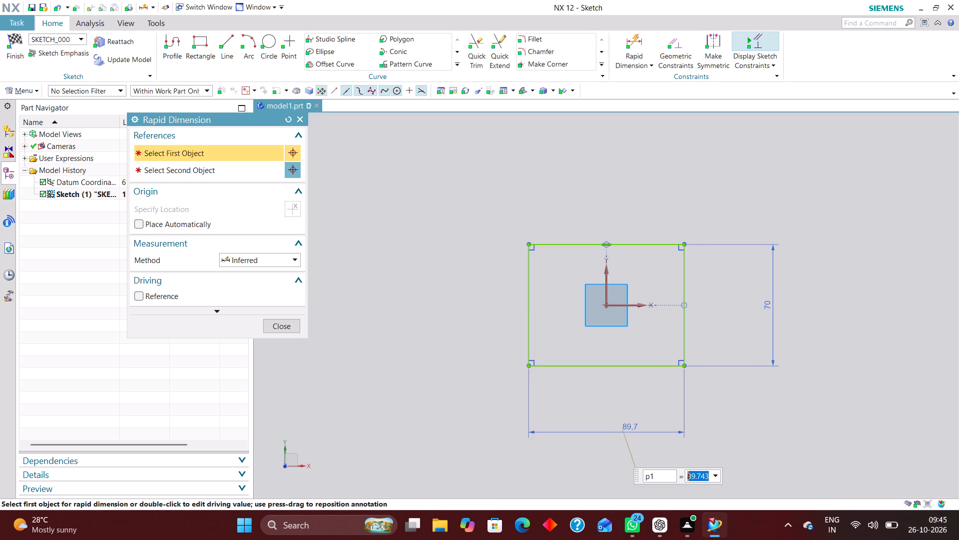
pyautogui.write('120')
pyautogui.press('Return')
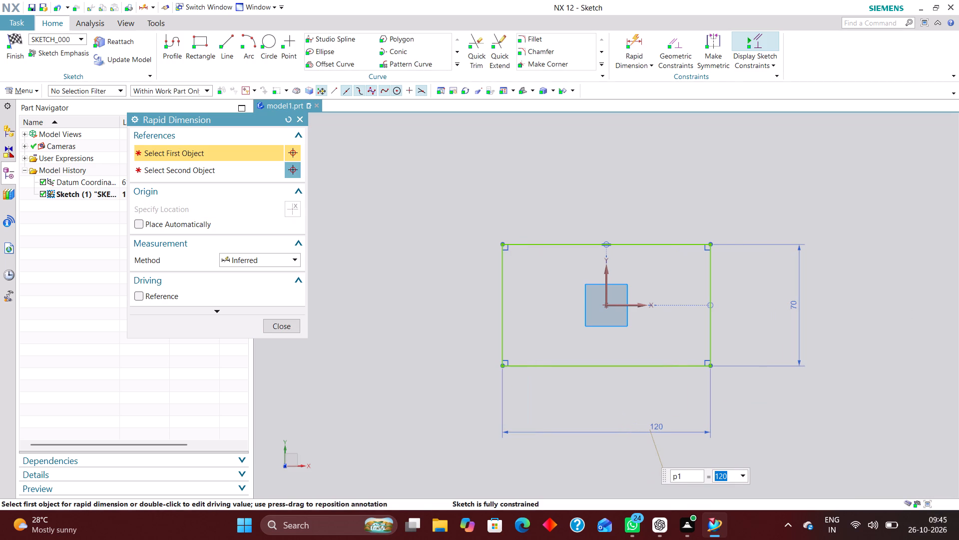
pyautogui.click(287, 326)
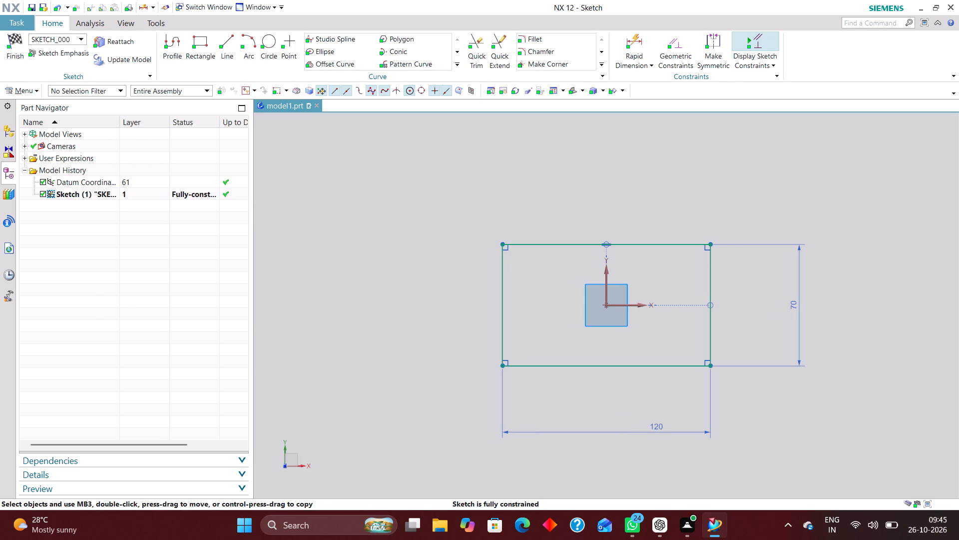
pyautogui.click(22, 44)
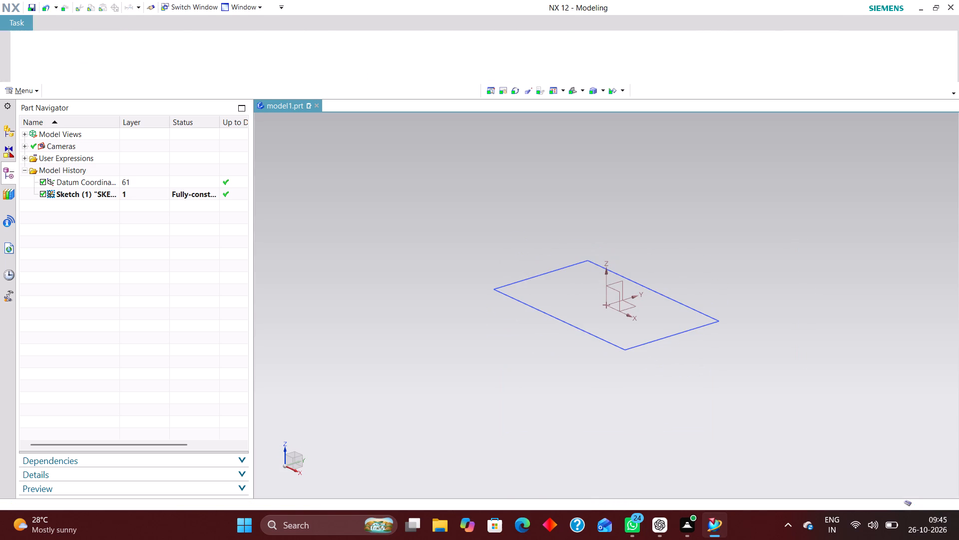
# Extrude the rectangle from 0 to 6 mm with no Boolean to form the base plate.
pyautogui.click(152, 39)
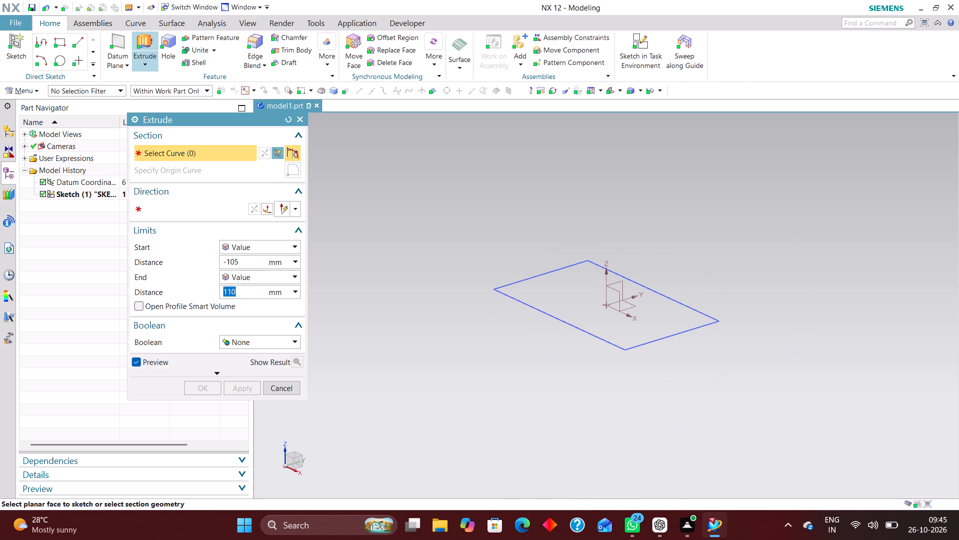
pyautogui.click(579, 326)
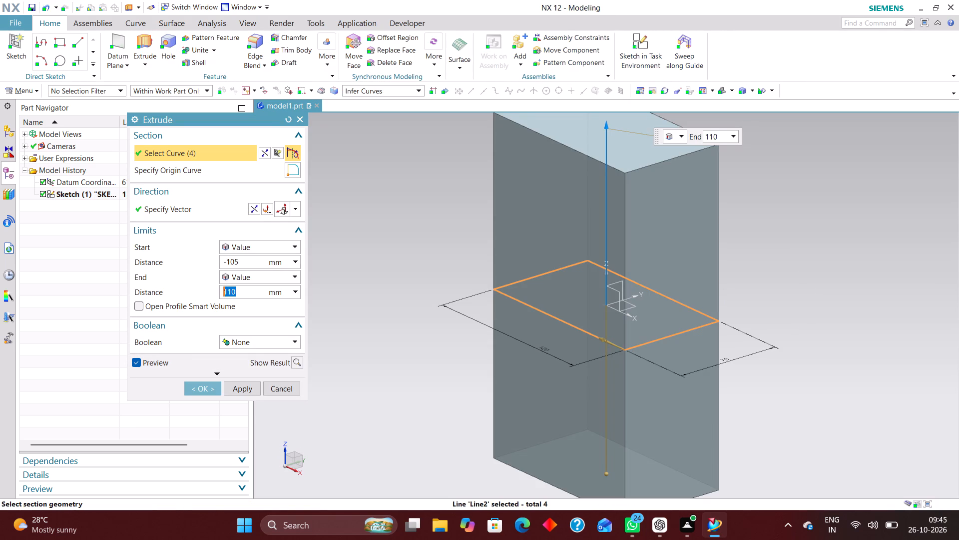
pyautogui.moveTo(250, 262); pyautogui.dragTo(156, 272)
pyautogui.press('0')
pyautogui.press('Return')
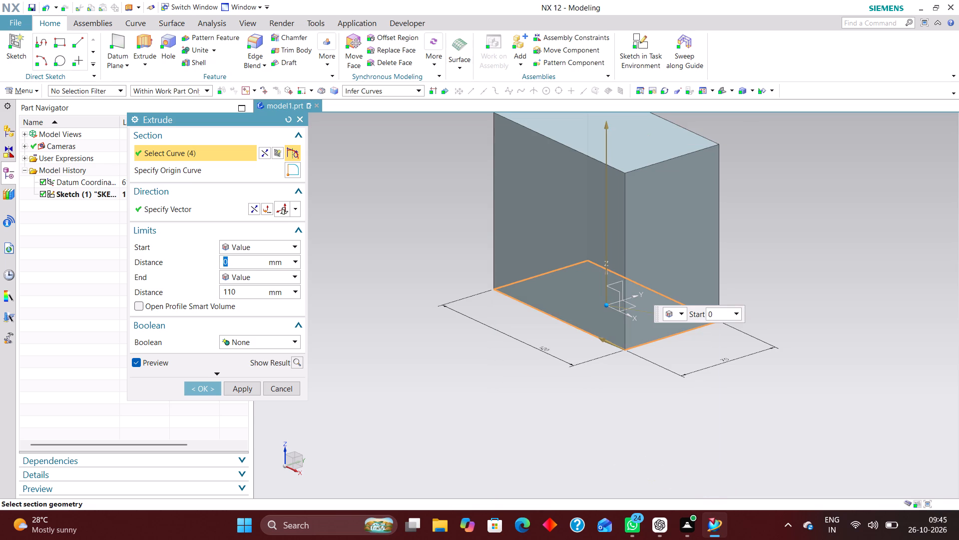
pyautogui.moveTo(251, 291); pyautogui.dragTo(167, 309)
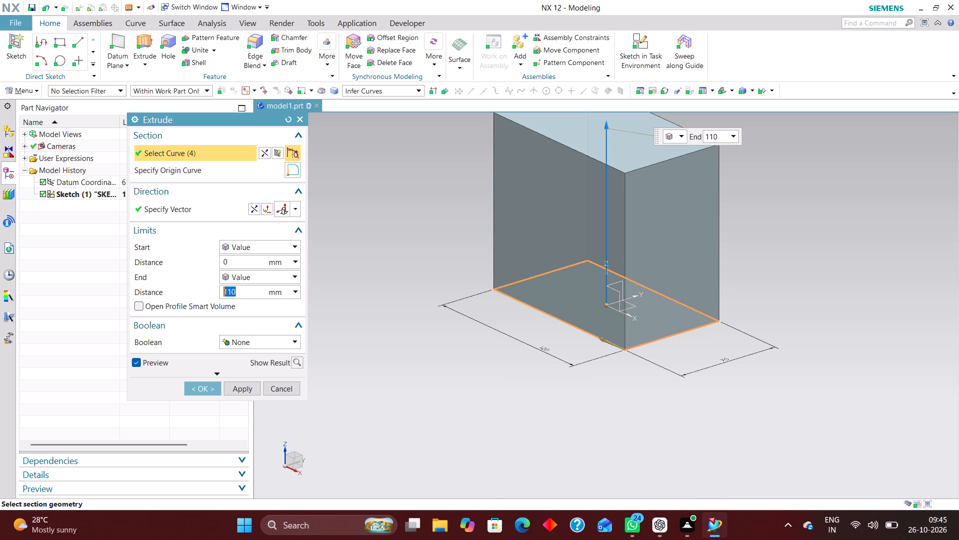
pyautogui.press('6')
pyautogui.press('Return')
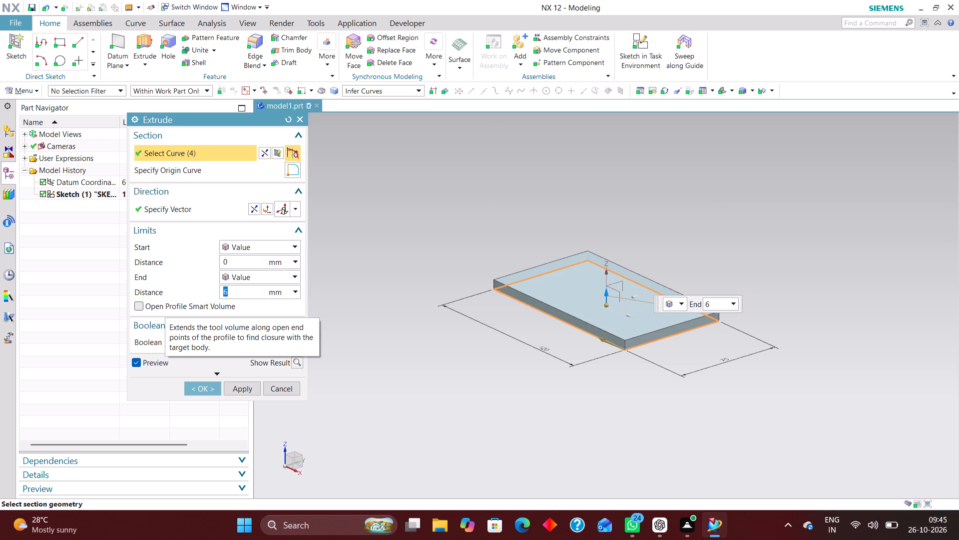
pyautogui.click(209, 388)
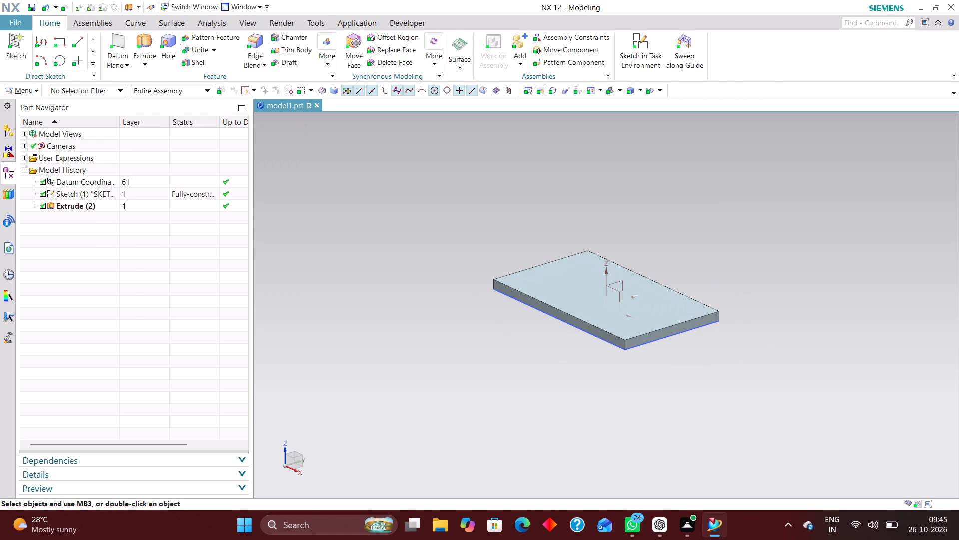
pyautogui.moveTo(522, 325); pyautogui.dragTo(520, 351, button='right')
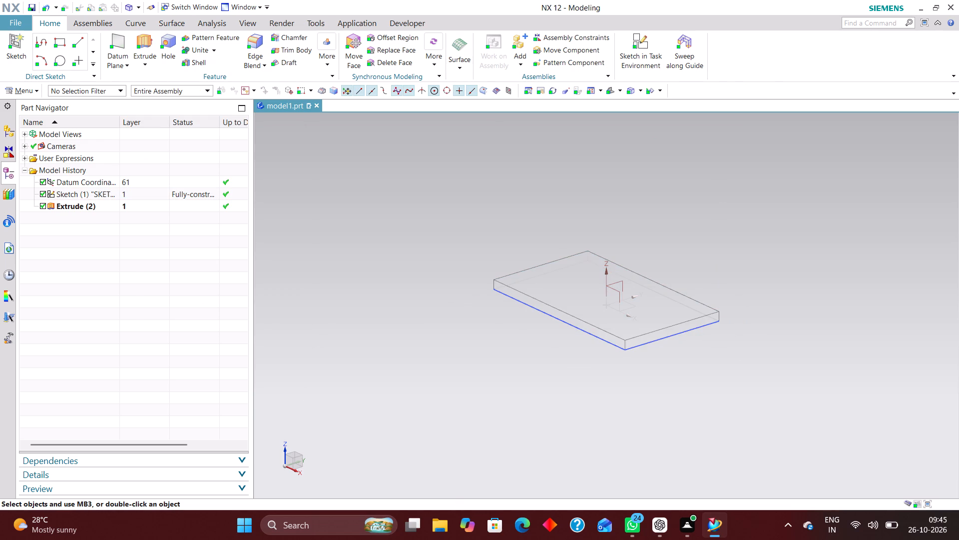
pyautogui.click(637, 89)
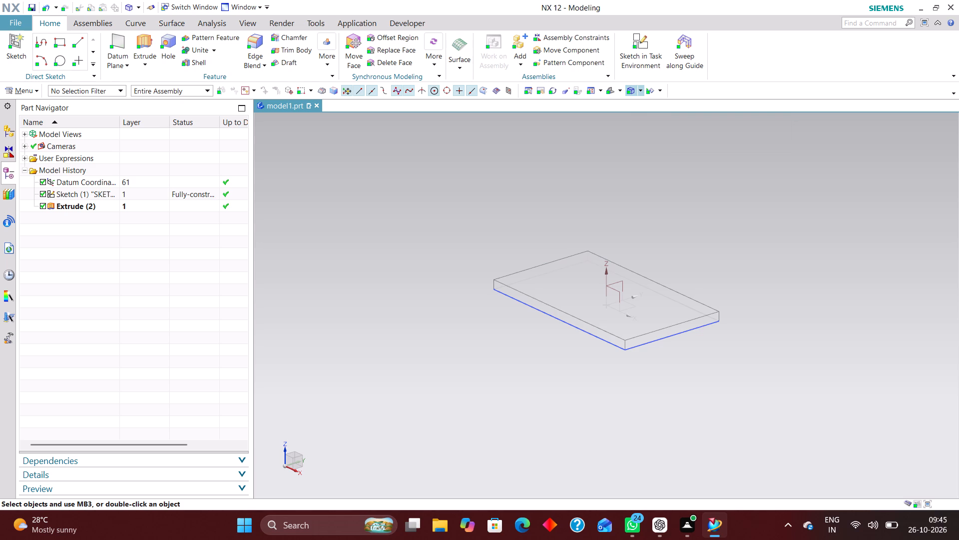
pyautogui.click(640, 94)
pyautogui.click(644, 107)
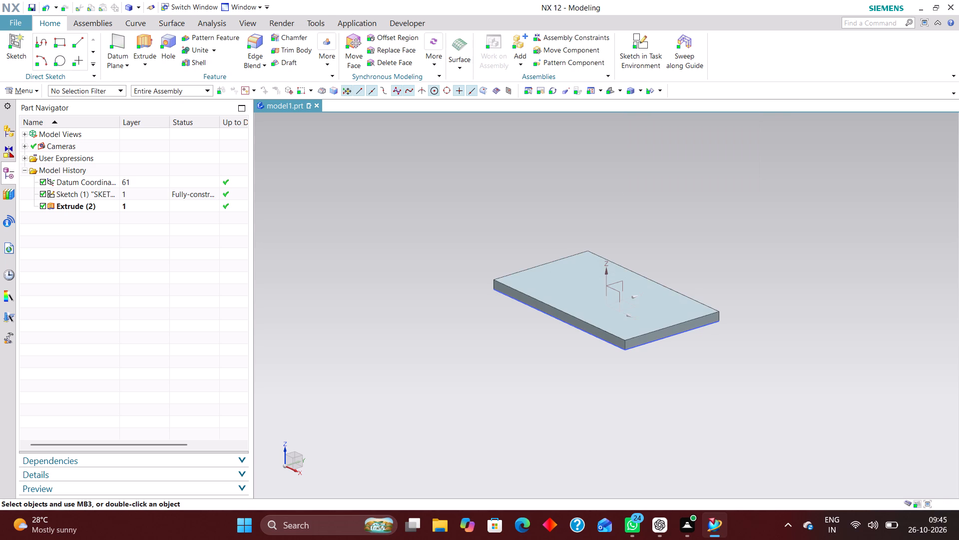
# Hide the base plate's sketch.
pyautogui.click(152, 198)
pyautogui.rightClick(151, 197)
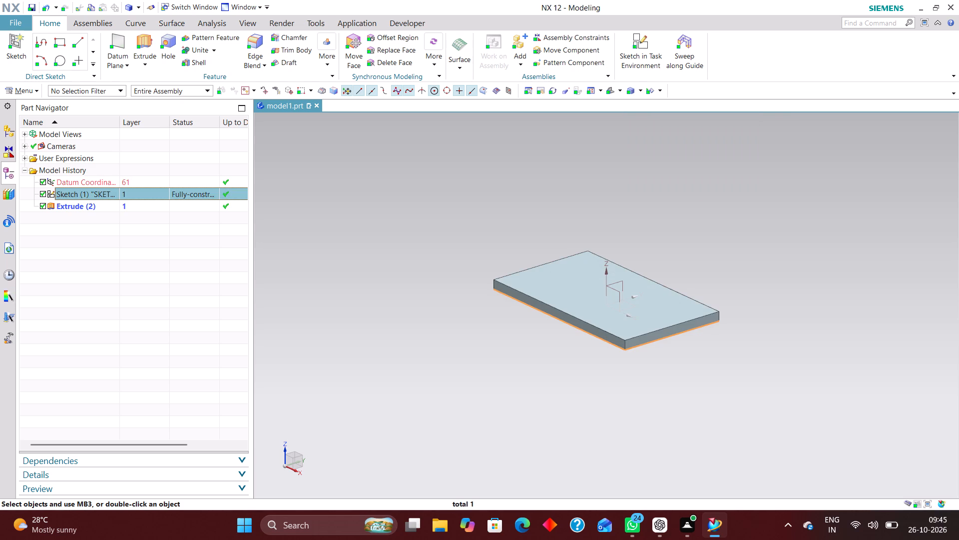
pyautogui.click(202, 202)
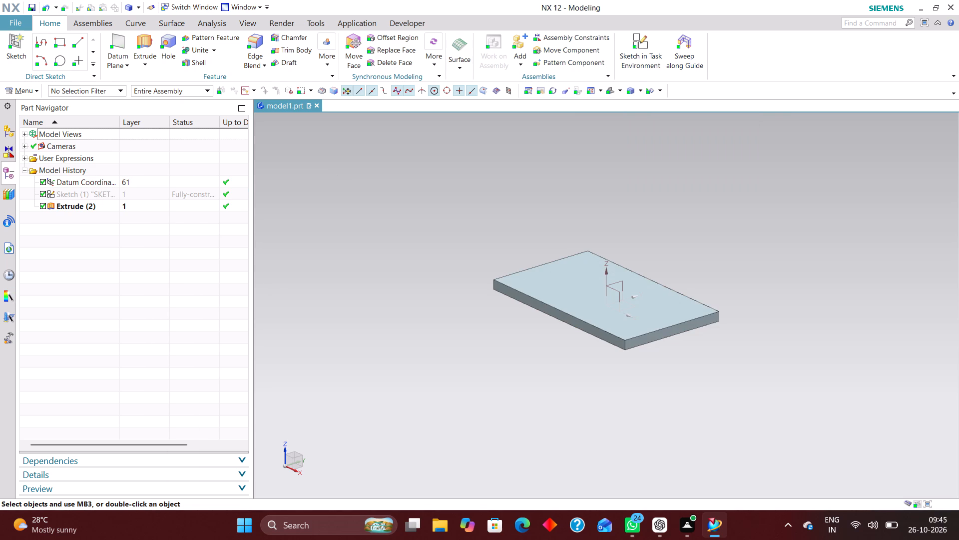
# Start a task-environment sketch on the YZ plane and draw a rectangle about 84 mm high around the origin, extending mostly above the base plate.
pyautogui.click(645, 42)
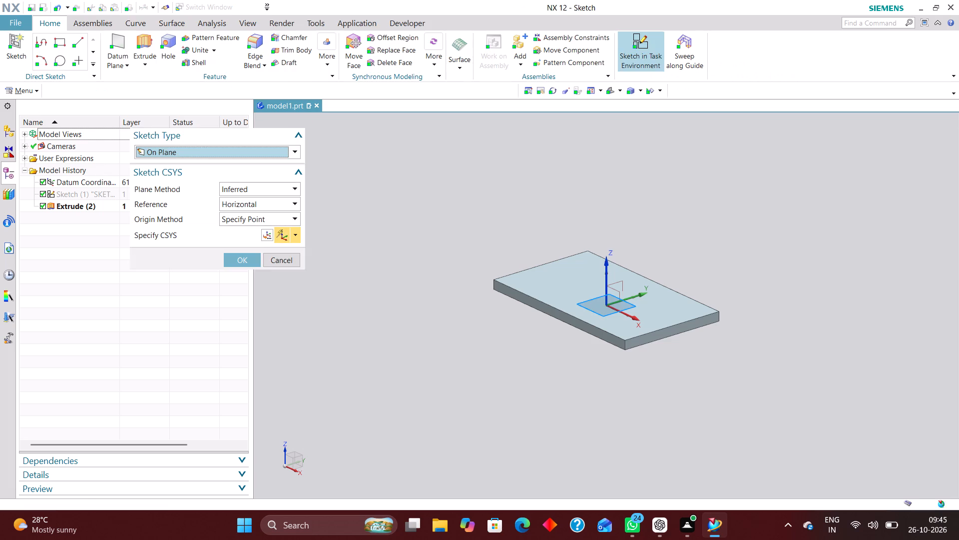
pyautogui.click(618, 282)
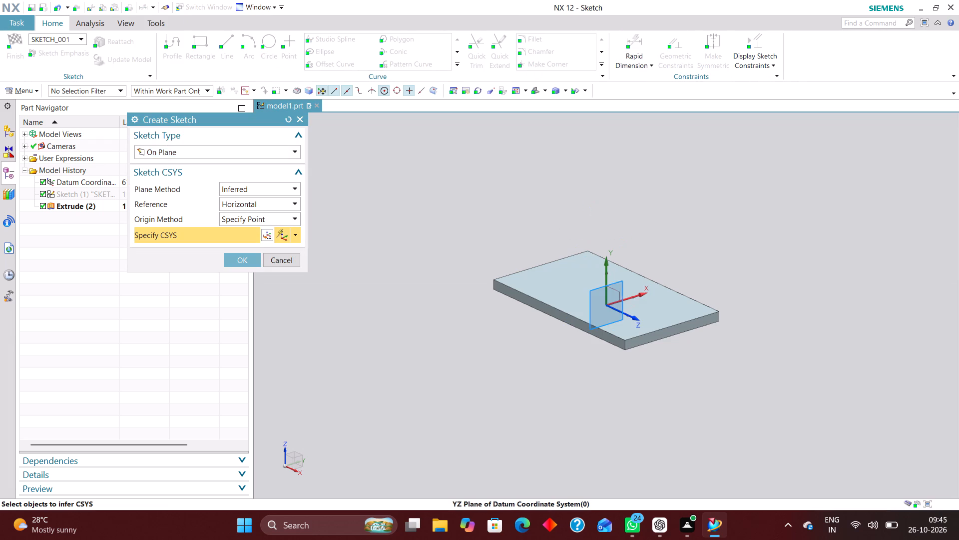
pyautogui.click(243, 256)
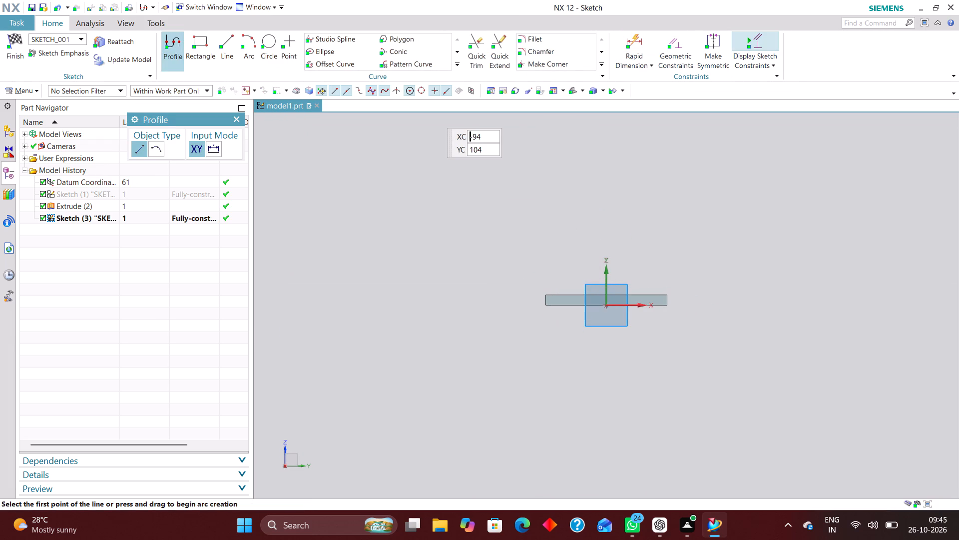
pyautogui.click(201, 41)
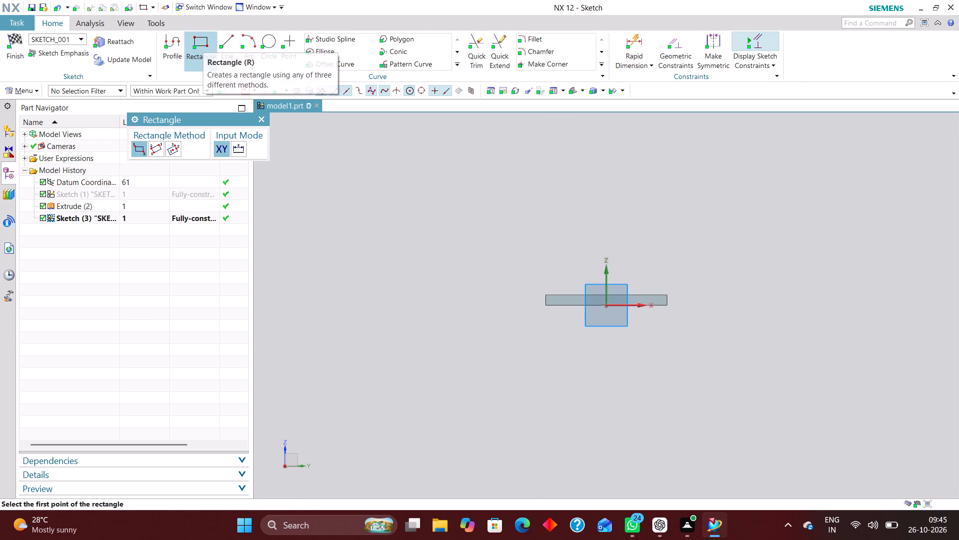
pyautogui.click(521, 175)
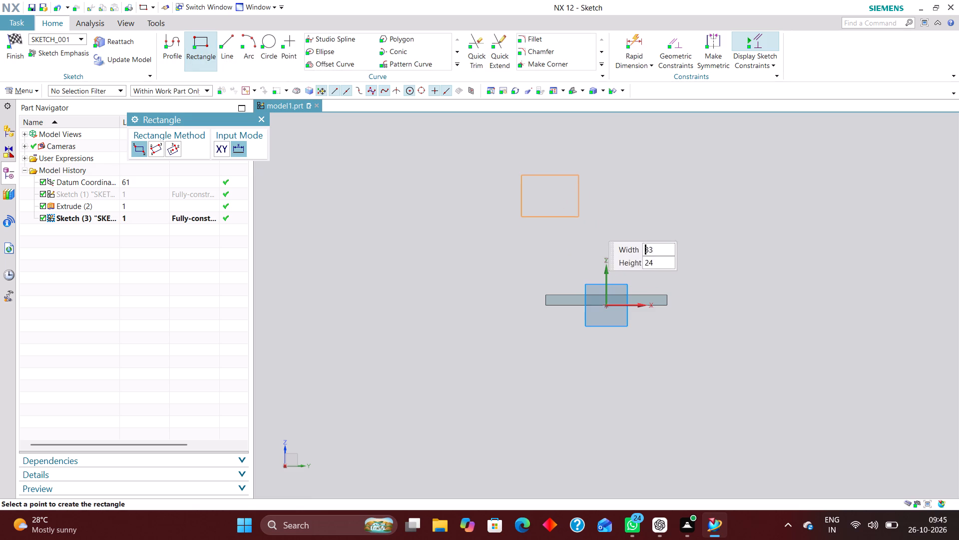
pyautogui.click(739, 321)
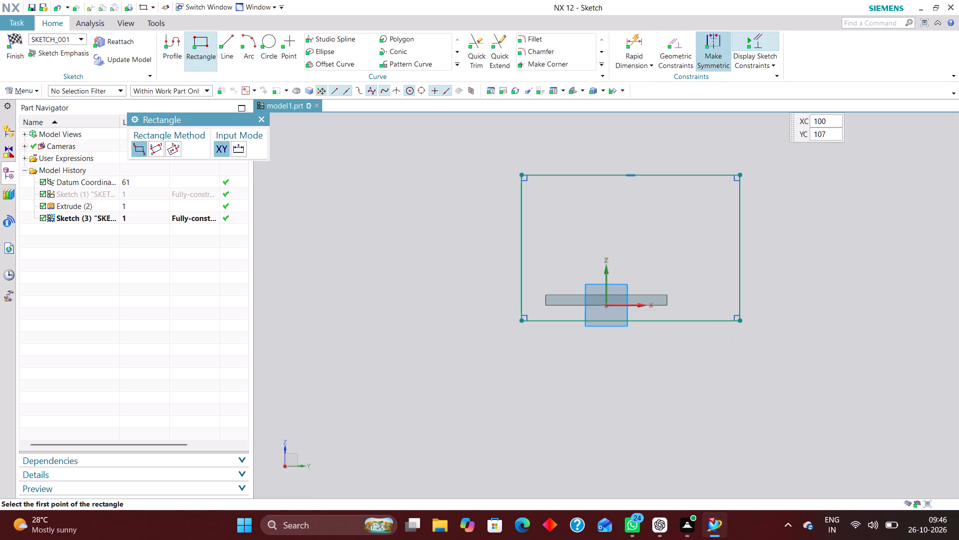
# Constrain the rectangle's upper edge midpoint onto the sketch's vertical axis and its lower edge midpoint onto the horizontal axis.
pyautogui.click(673, 41)
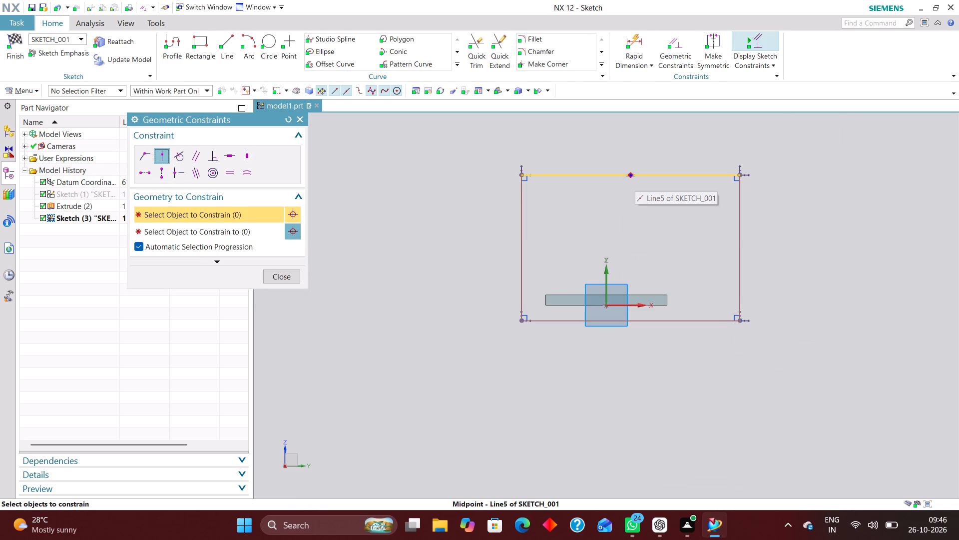
pyautogui.click(632, 175)
pyautogui.click(605, 271)
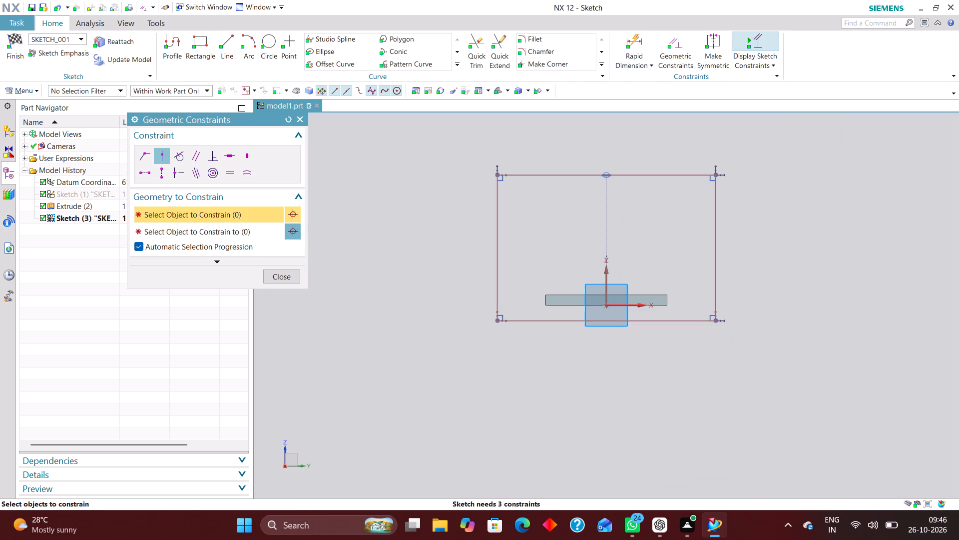
pyautogui.click(610, 322)
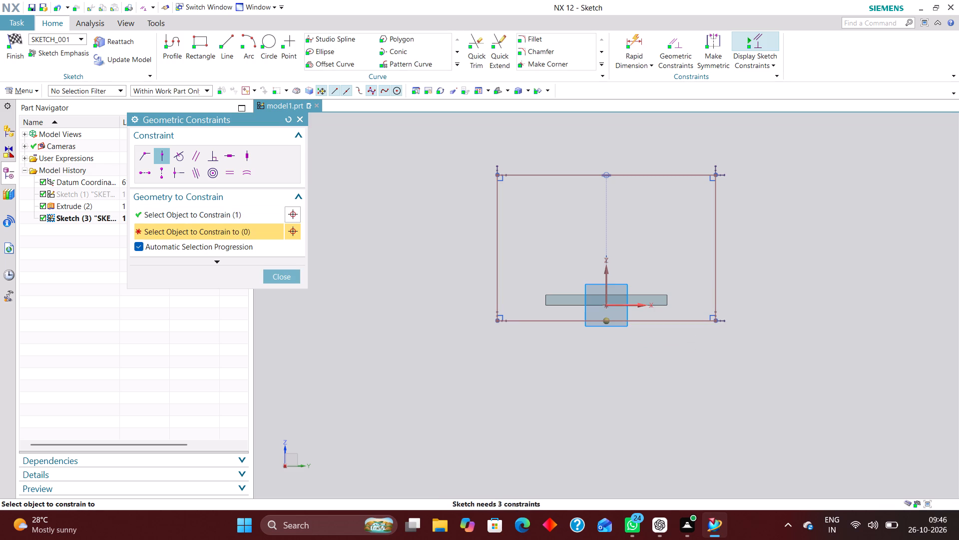
pyautogui.click(631, 305)
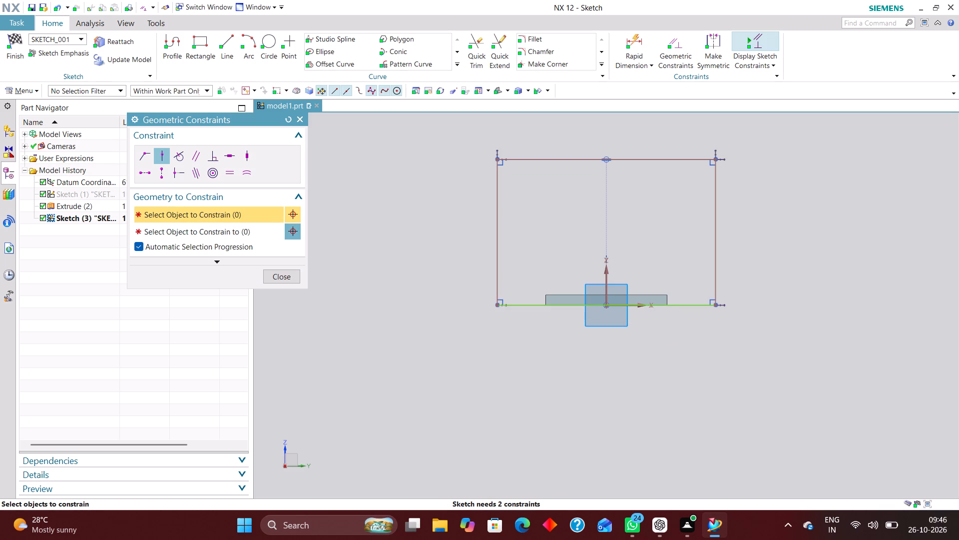
pyautogui.click(718, 262)
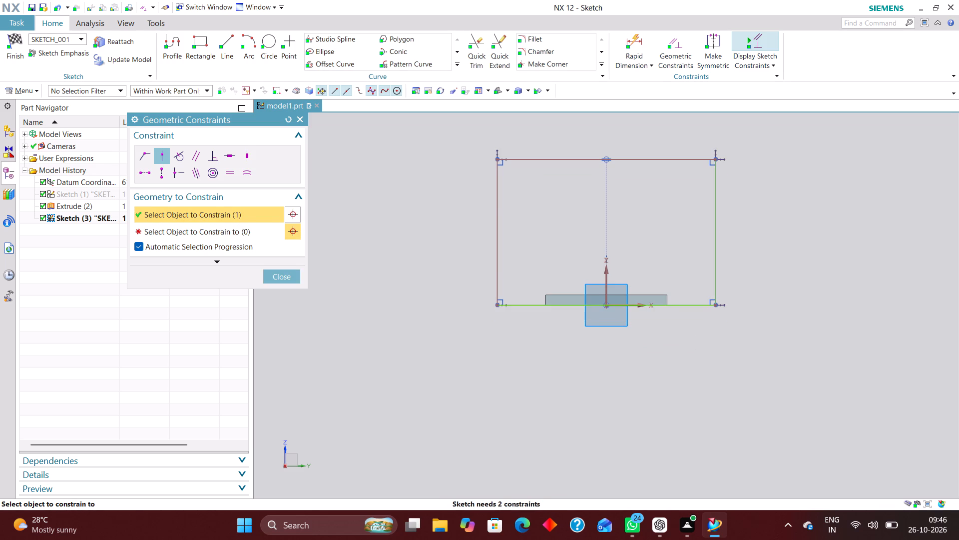
pyautogui.click(285, 274)
# Dimension the rectangle 60 mm high and 70 mm wide with Rapid Dimension, and finish the sketch.
pyautogui.click(645, 35)
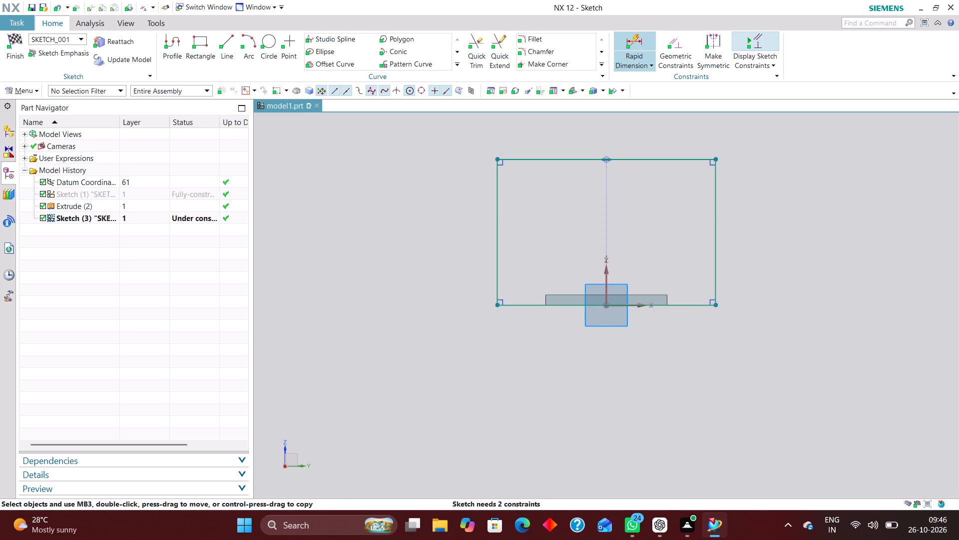
pyautogui.click(717, 280)
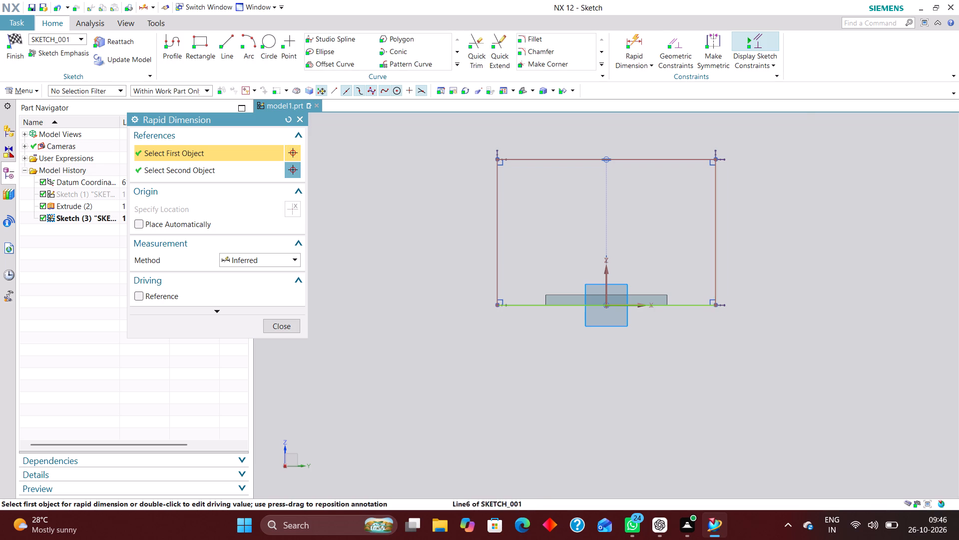
pyautogui.click(785, 236)
pyautogui.write('70')
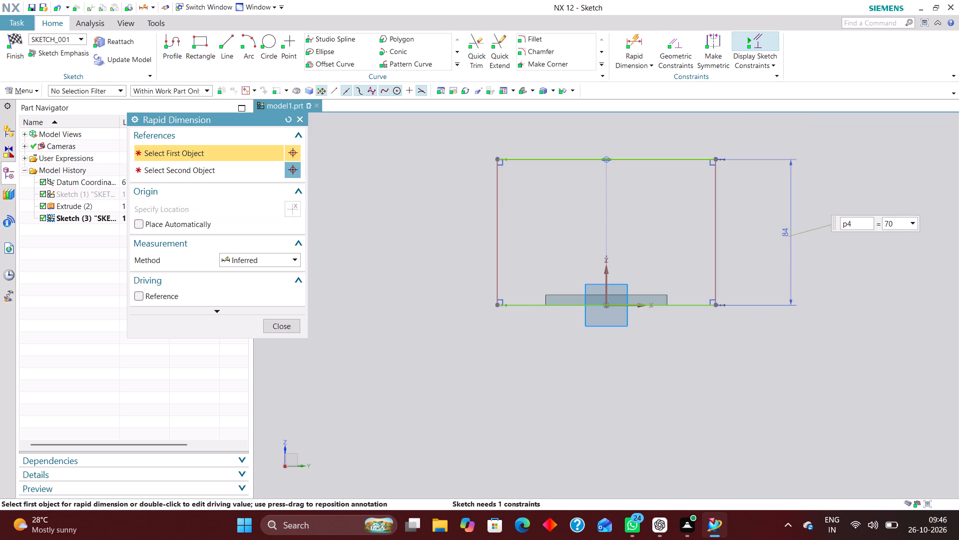
pyautogui.press('Return')
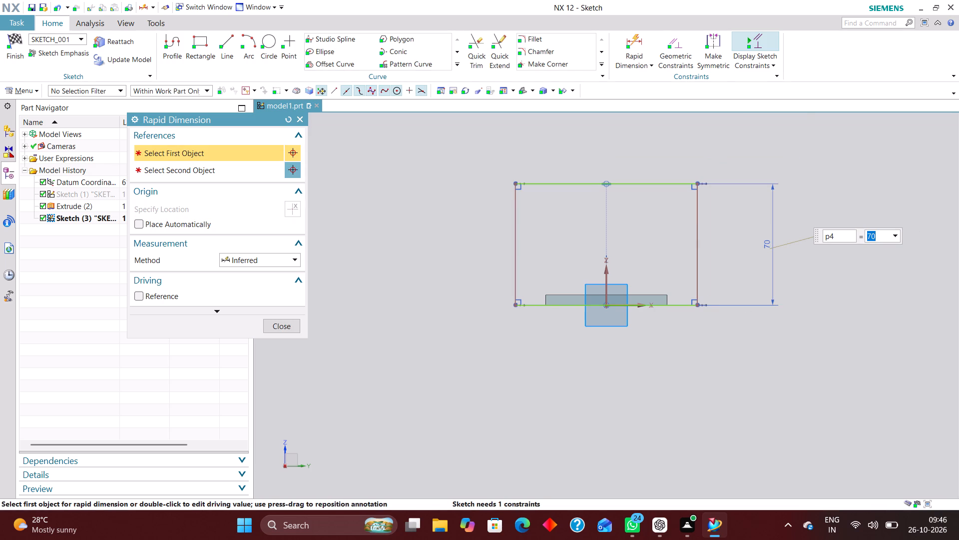
pyautogui.write('60')
pyautogui.press('Return')
pyautogui.click(655, 203)
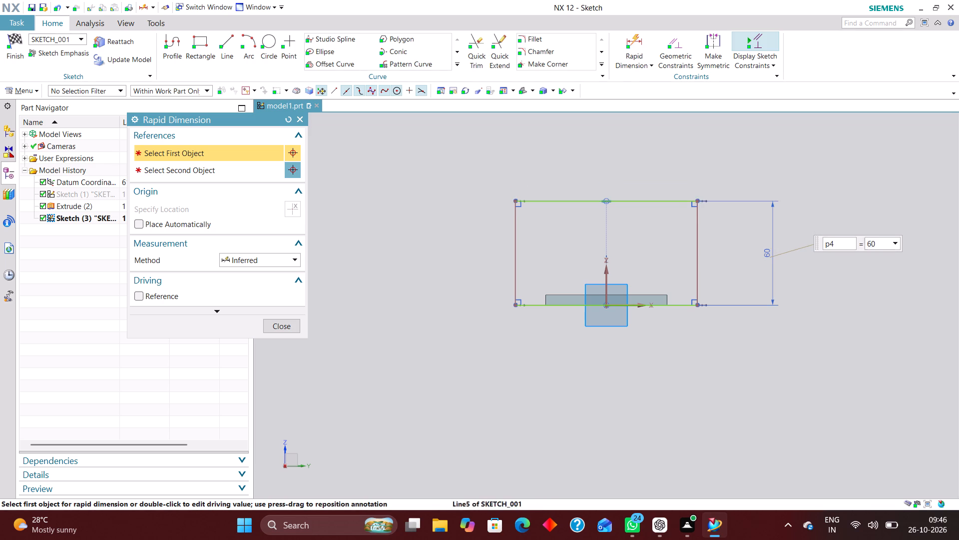
pyautogui.click(622, 154)
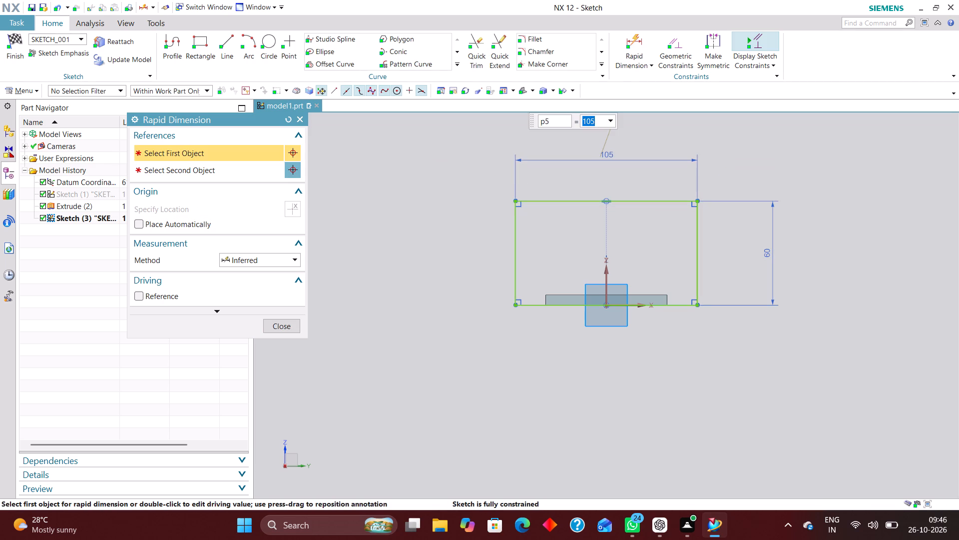
pyautogui.write('70')
pyautogui.press('Return')
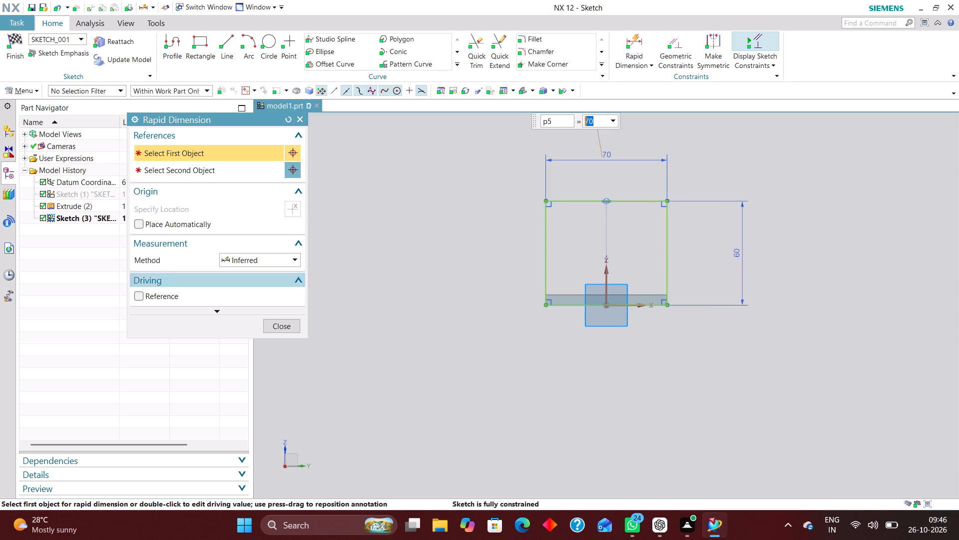
pyautogui.click(283, 326)
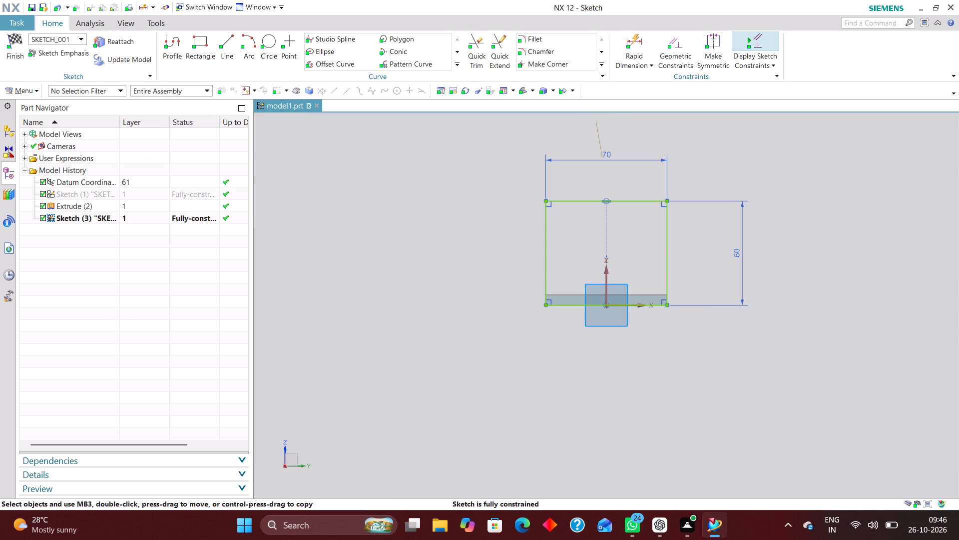
pyautogui.click(15, 40)
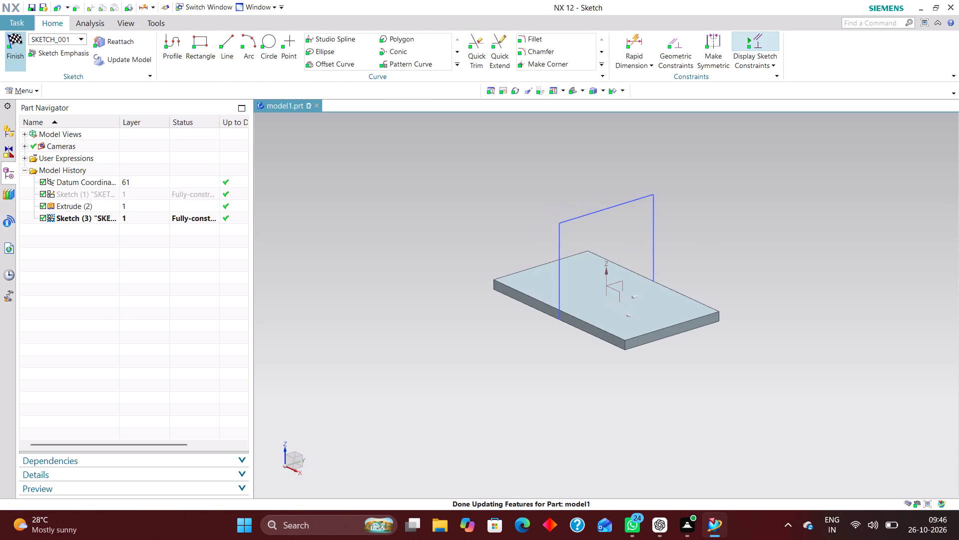
# Extrude the 70 x 60 mm rectangle in the reversed direction (-X), with start distance 60 mm and end distance 60-6 mm.
pyautogui.click(145, 35)
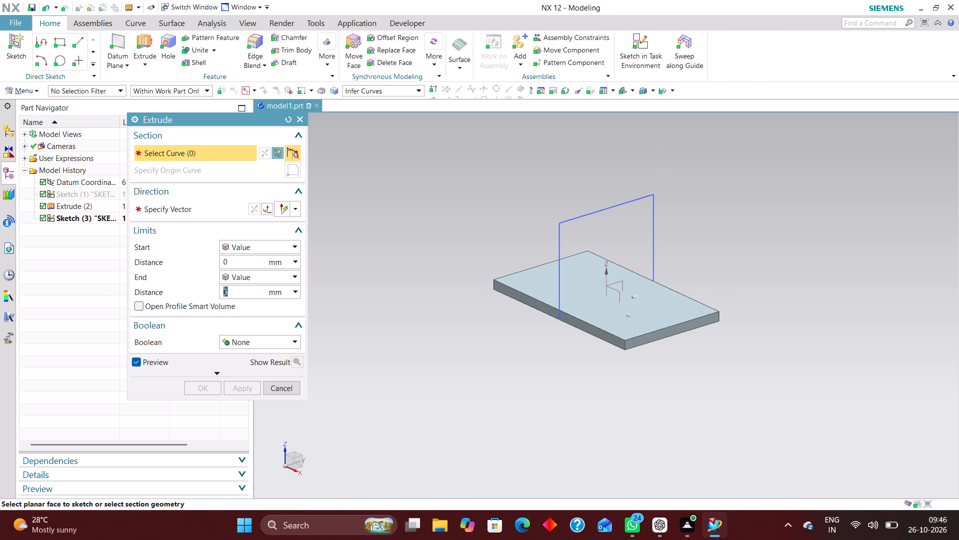
pyautogui.click(607, 205)
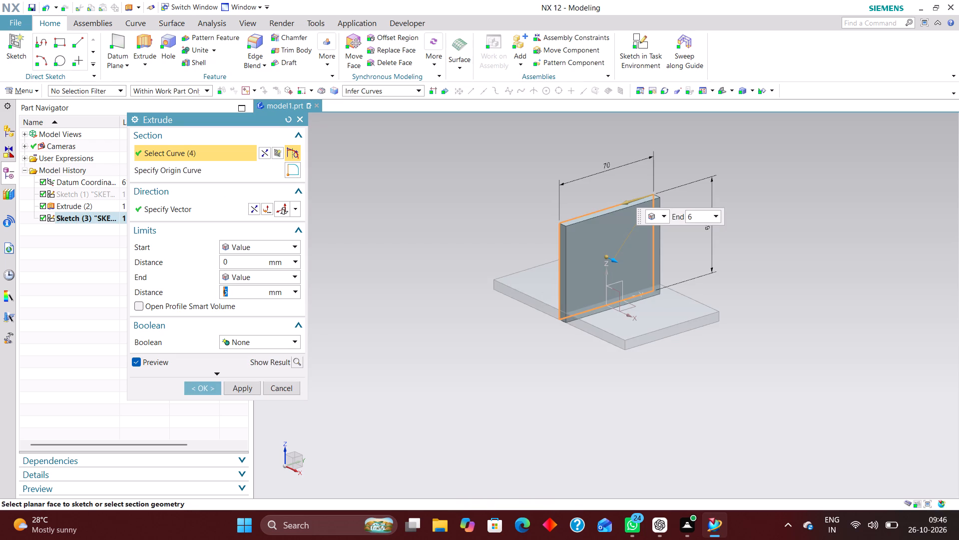
pyautogui.click(252, 206)
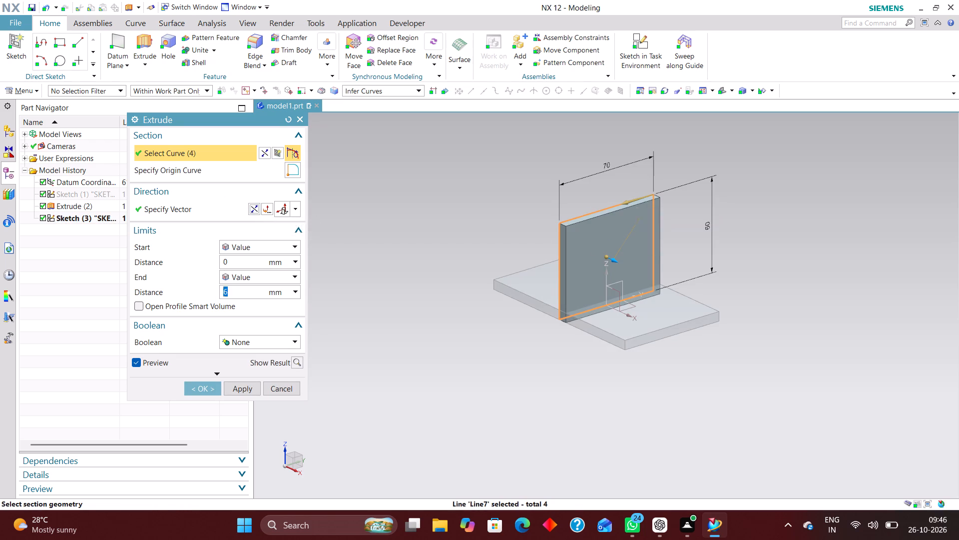
pyautogui.moveTo(831, 333); pyautogui.dragTo(855, 326, button='middle')
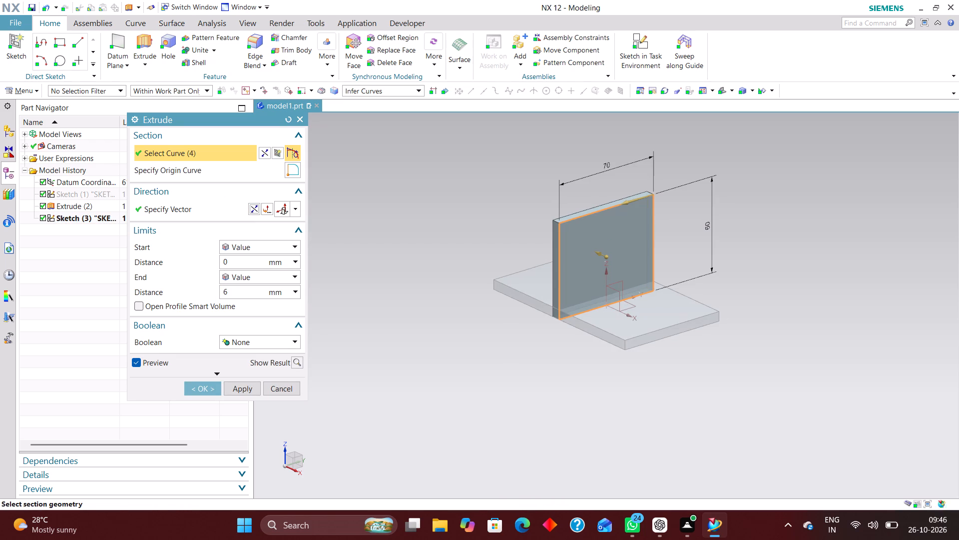
pyautogui.moveTo(855, 326); pyautogui.dragTo(874, 324, button='middle')
pyautogui.moveTo(885, 217); pyautogui.dragTo(717, 237, button='right')
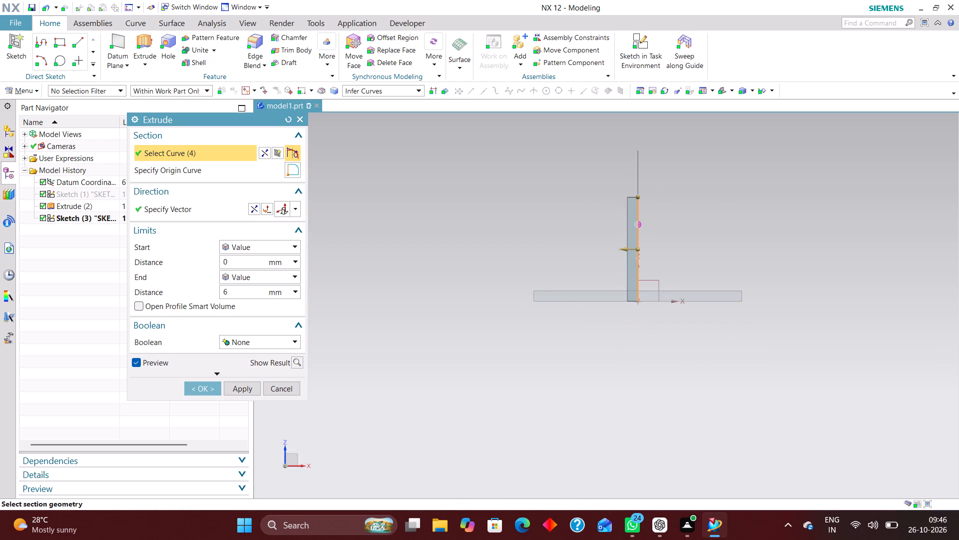
pyautogui.scroll(1, 612, 264)
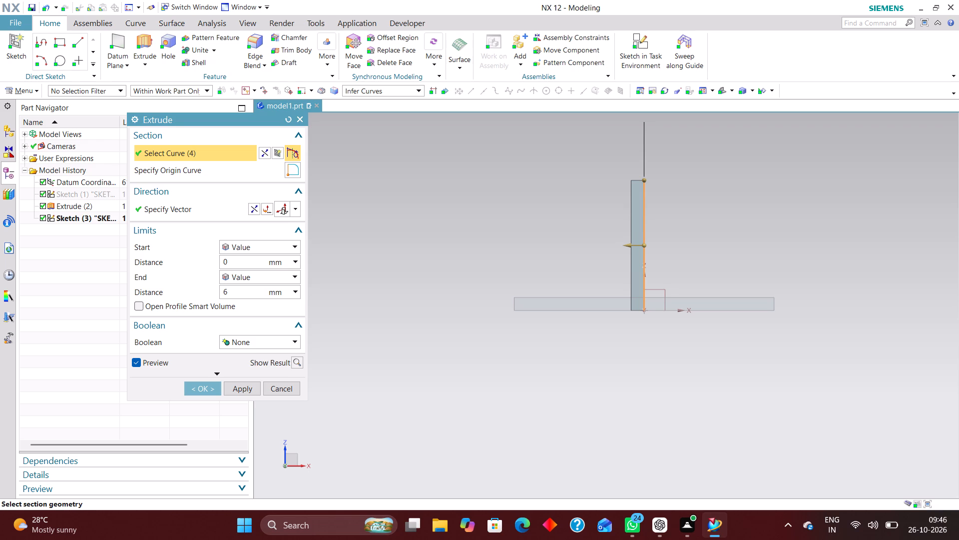
pyautogui.moveTo(237, 261); pyautogui.dragTo(185, 257)
pyautogui.write('60')
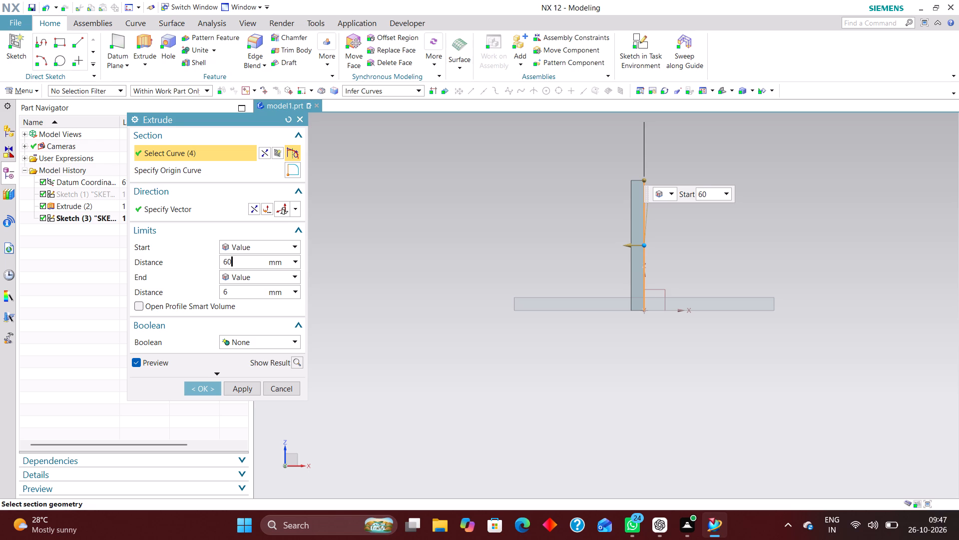
pyautogui.press('Return')
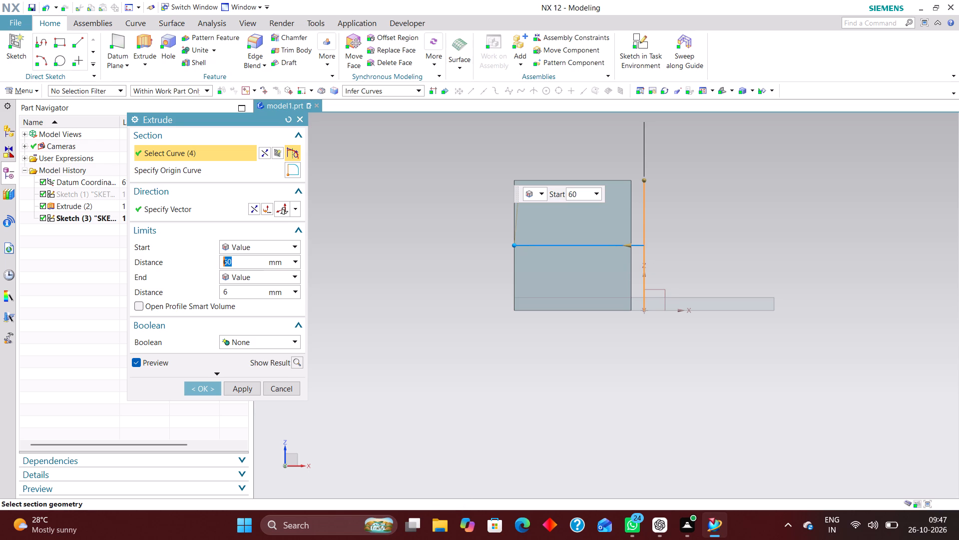
pyautogui.moveTo(233, 293); pyautogui.dragTo(217, 292)
pyautogui.write('60-6')
pyautogui.press('Return')
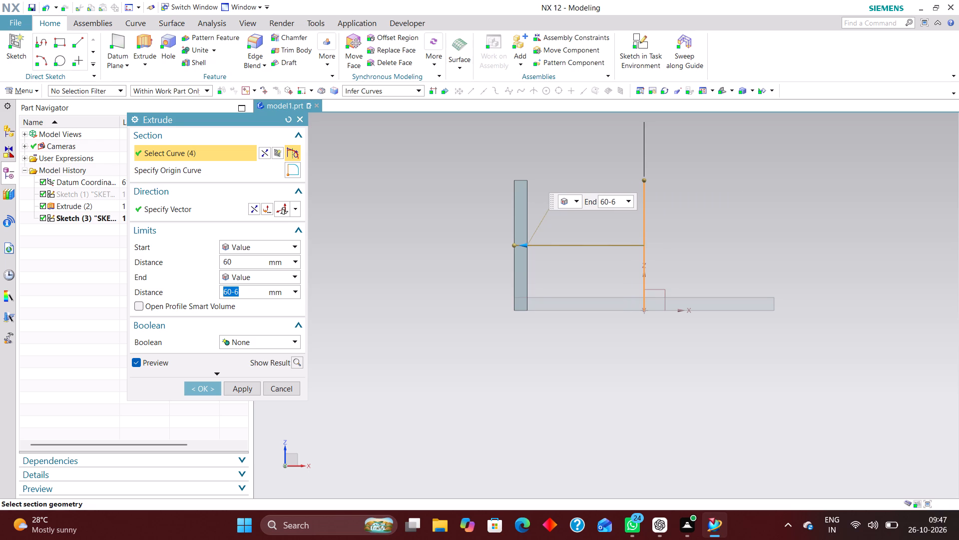
pyautogui.click(202, 385)
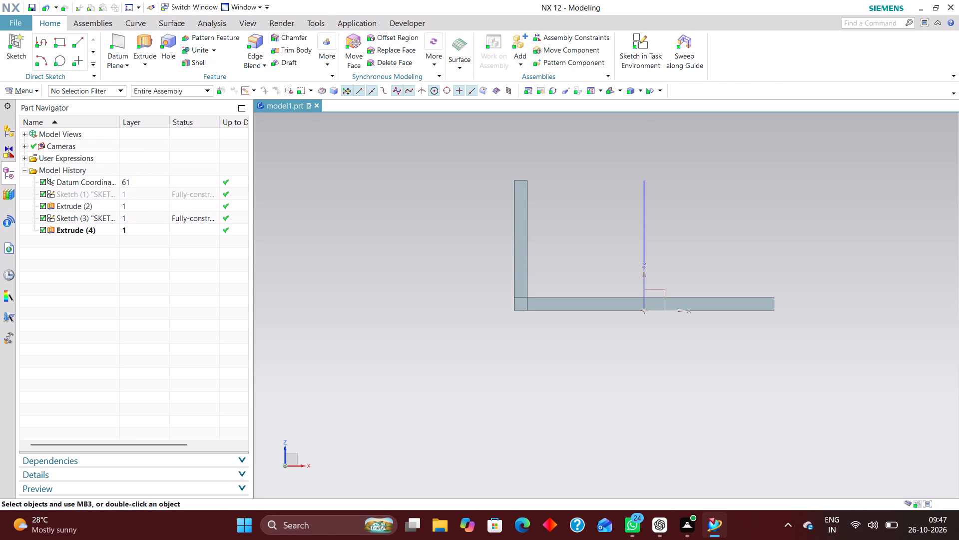
# Hide the upright plate's rectangle sketch.
pyautogui.moveTo(729, 324); pyautogui.dragTo(732, 338, button='middle')
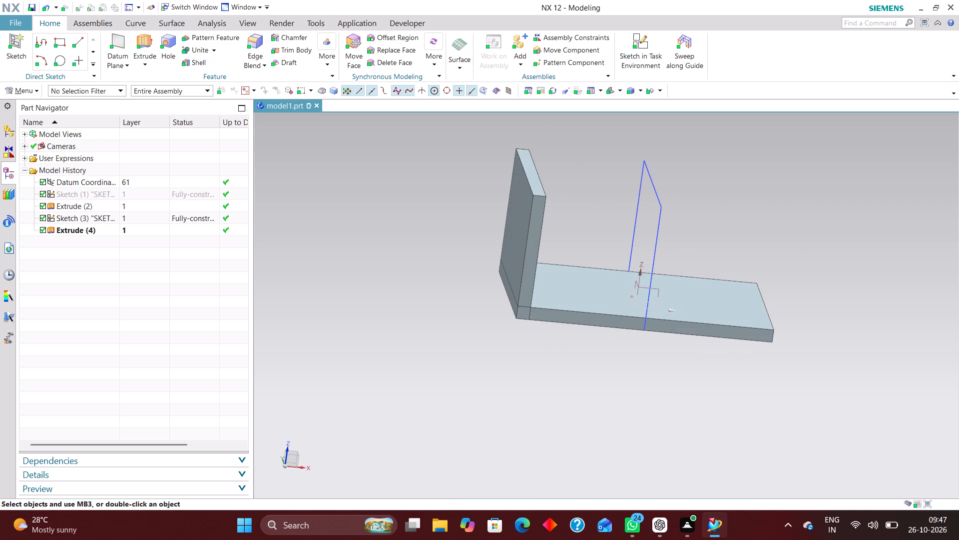
pyautogui.moveTo(651, 178); pyautogui.dragTo(662, 234, button='right')
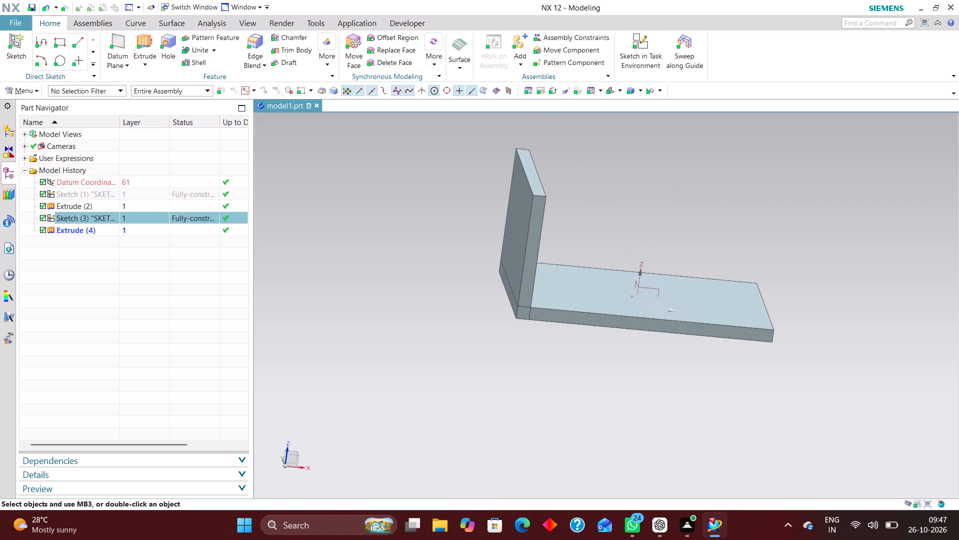
# Unite the upright plate as target with the base plate as tool body.
pyautogui.scroll(1, 488, 291)
pyautogui.scroll(-1, 488, 291)
pyautogui.scroll(1, 488, 291)
pyautogui.scroll(4, 554, 301)
pyautogui.scroll(-2, 529, 328)
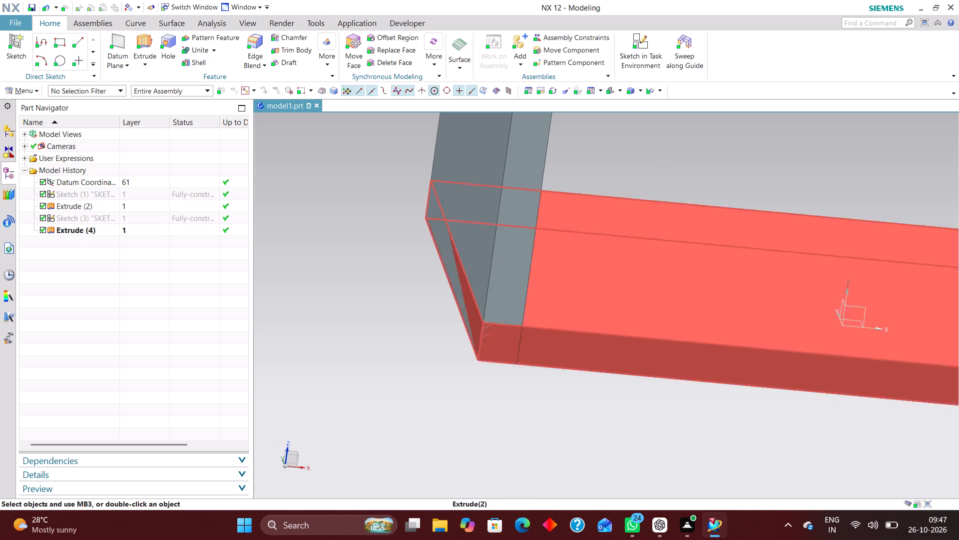
pyautogui.scroll(-2, 529, 329)
pyautogui.scroll(-2, 544, 387)
pyautogui.moveTo(631, 265); pyautogui.dragTo(610, 261, button='middle')
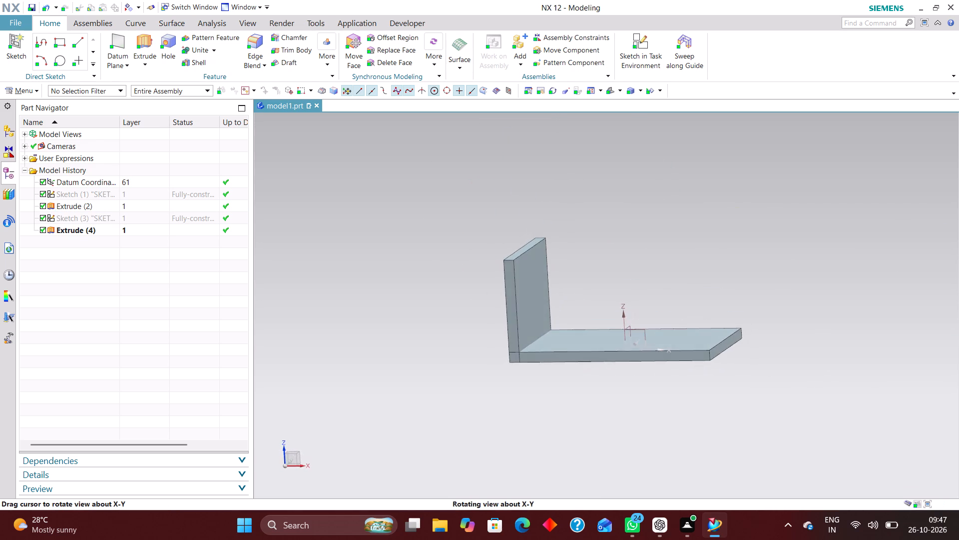
pyautogui.moveTo(610, 261); pyautogui.dragTo(617, 270, button='middle')
pyautogui.click(198, 50)
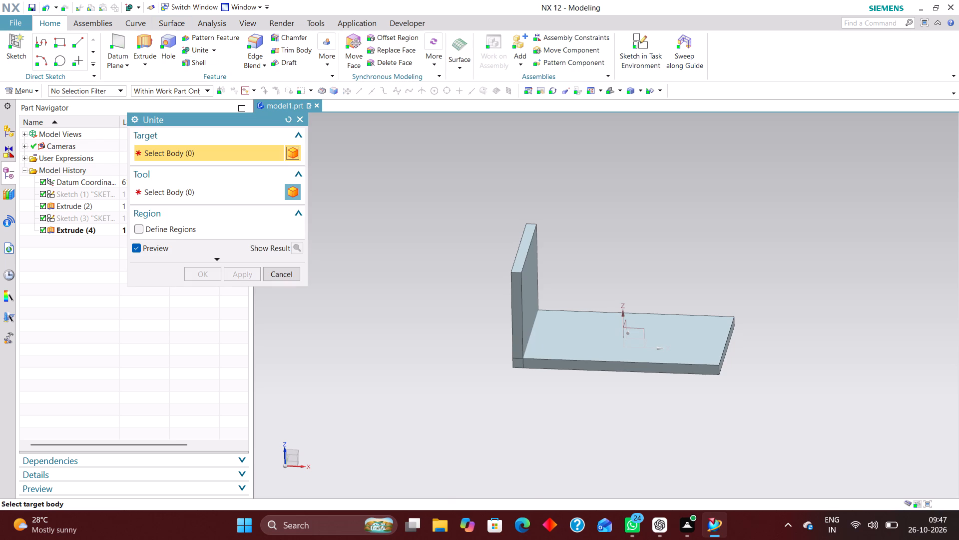
pyautogui.click(521, 288)
pyautogui.click(630, 358)
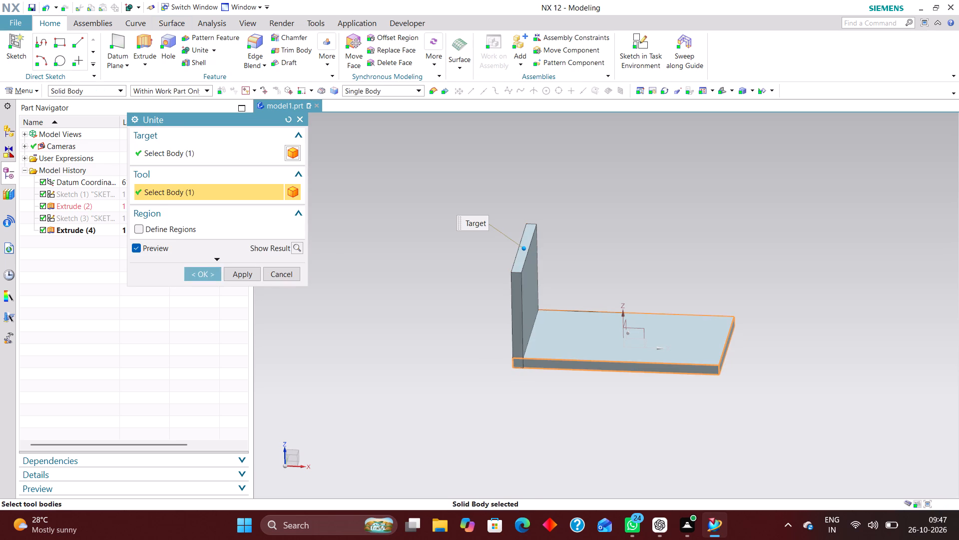
pyautogui.click(198, 276)
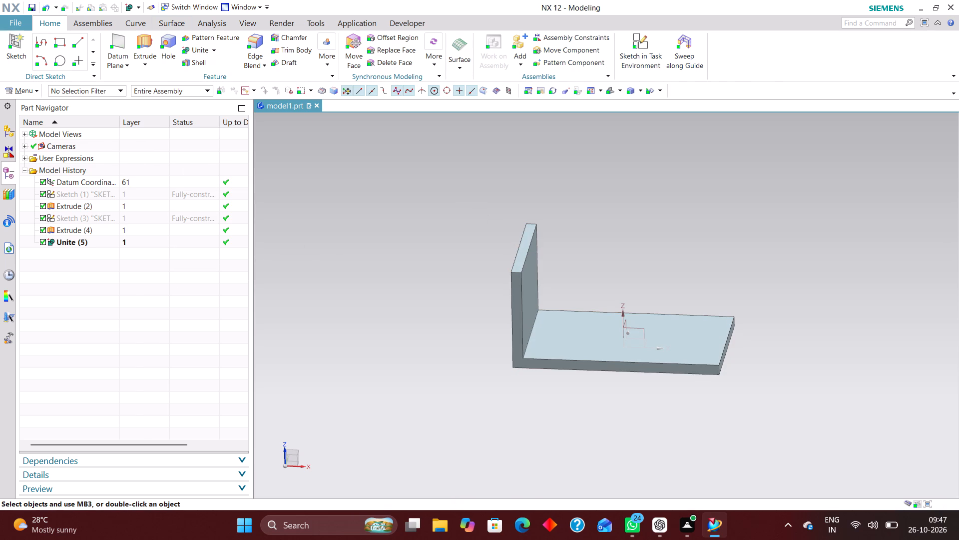
# Start a task-environment sketch on the YZ plane and draw two vertical lines about 99 mm apart, one on each side of the upright plate.
pyautogui.press('End')
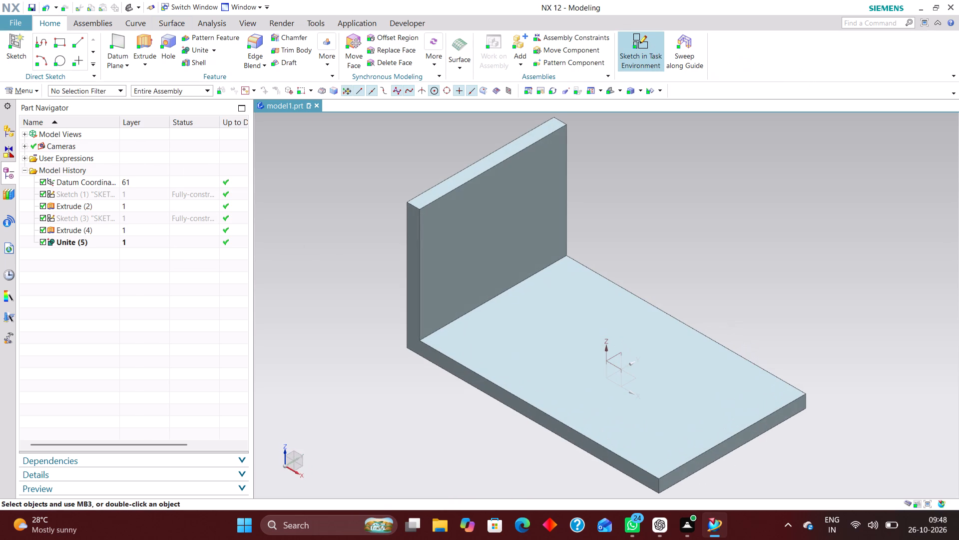
pyautogui.click(647, 46)
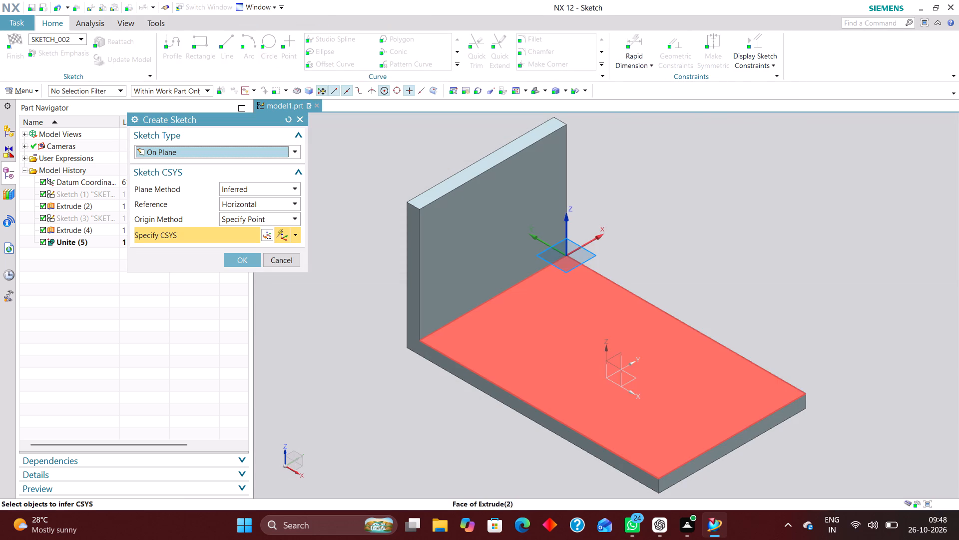
pyautogui.click(616, 353)
pyautogui.click(234, 257)
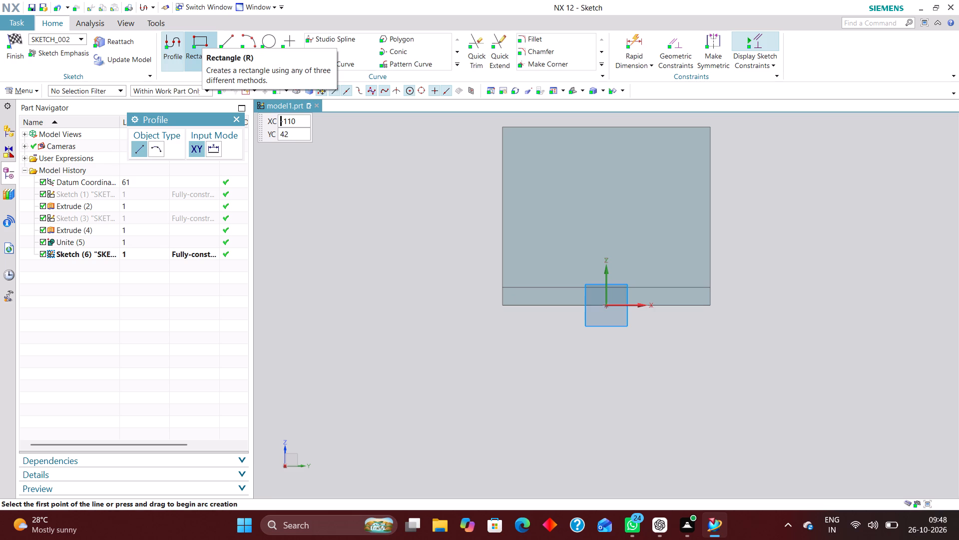
pyautogui.click(230, 43)
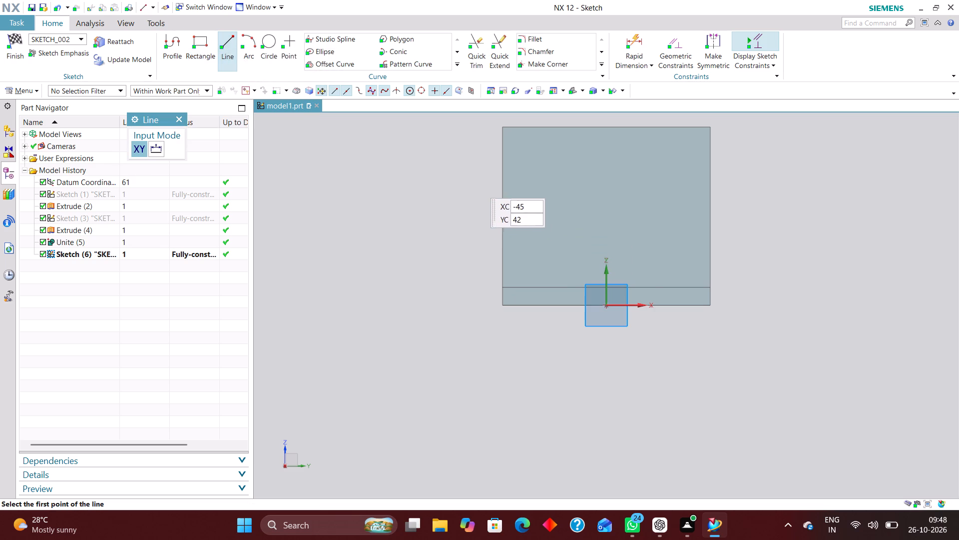
pyautogui.moveTo(468, 170); pyautogui.dragTo(464, 175)
pyautogui.click(463, 326)
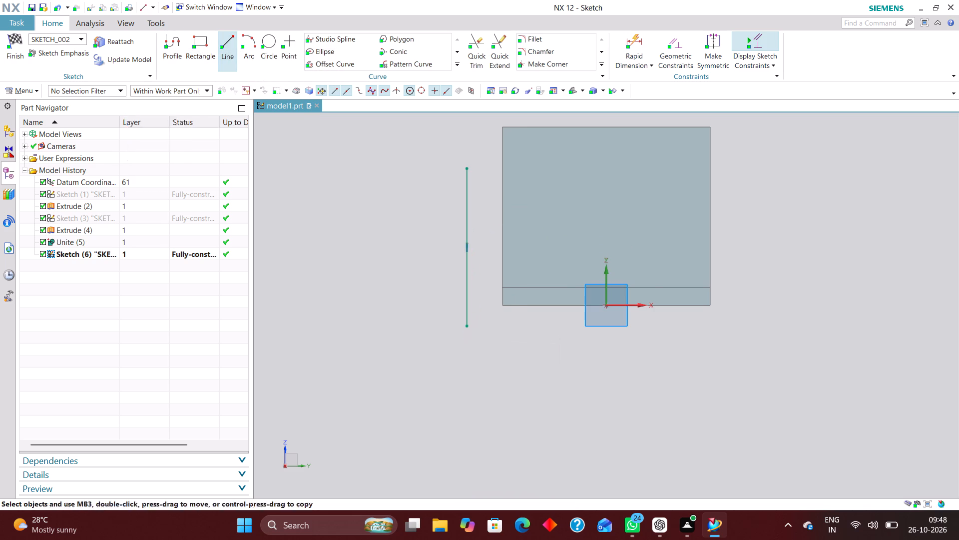
pyautogui.click(761, 150)
pyautogui.click(760, 324)
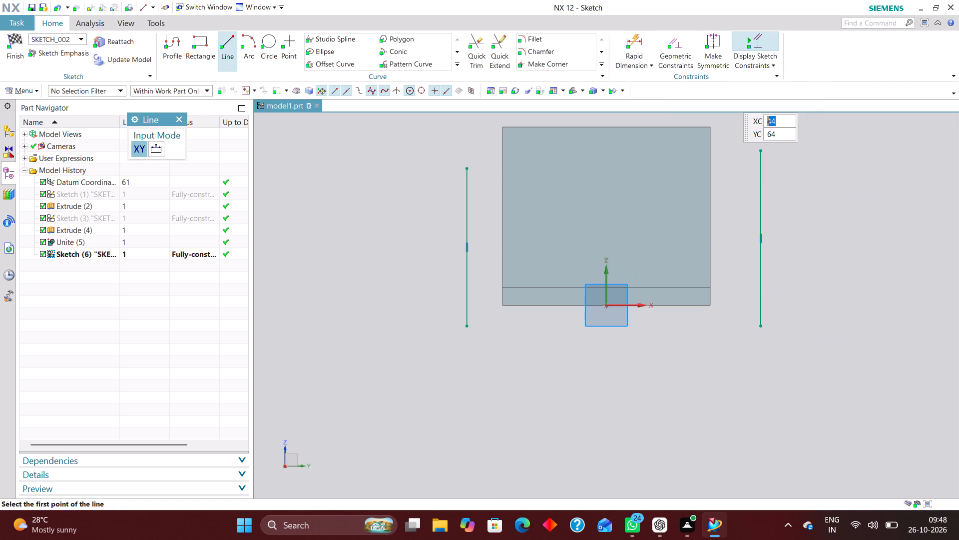
# Dimension the spacing between the two vertical lines as 70 mm with Rapid Dimension.
pyautogui.click(636, 39)
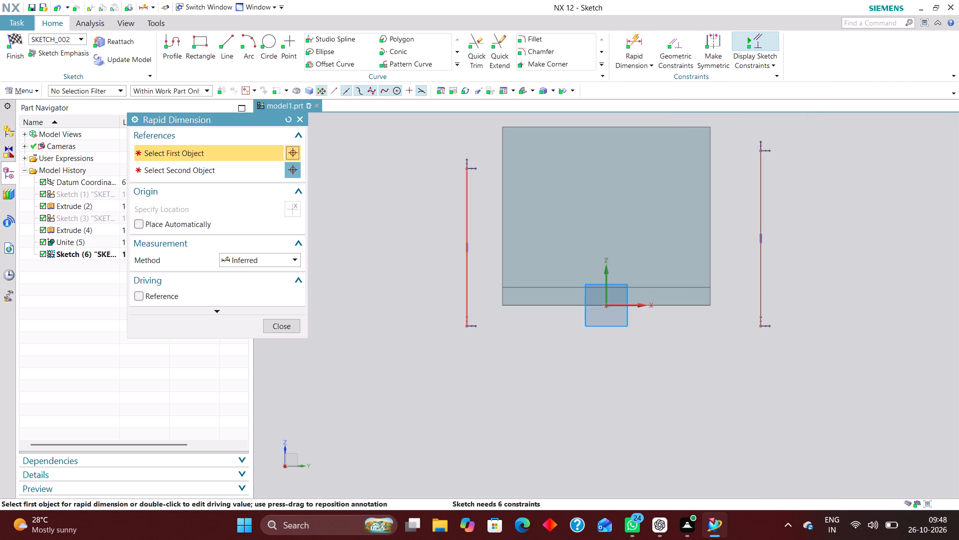
pyautogui.click(463, 302)
pyautogui.click(760, 279)
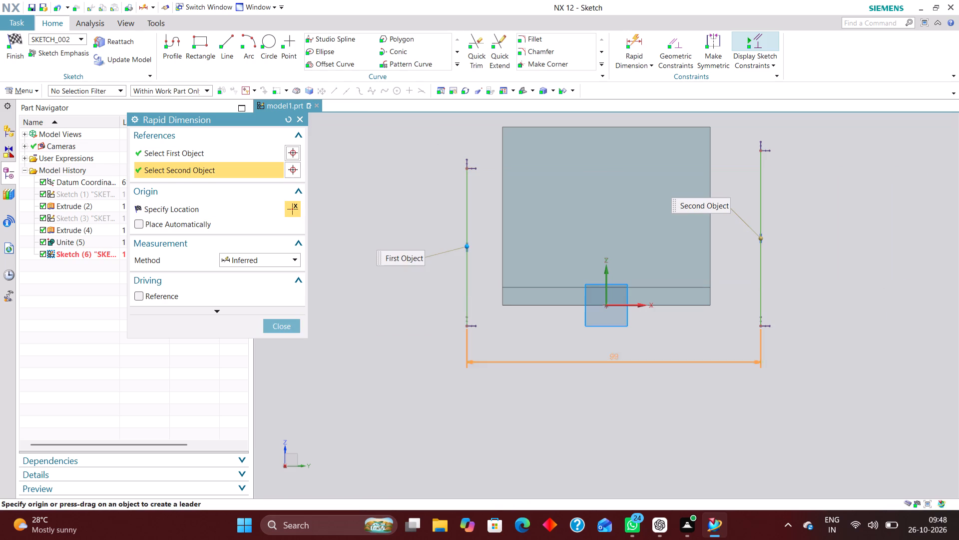
pyautogui.click(609, 404)
pyautogui.write('70')
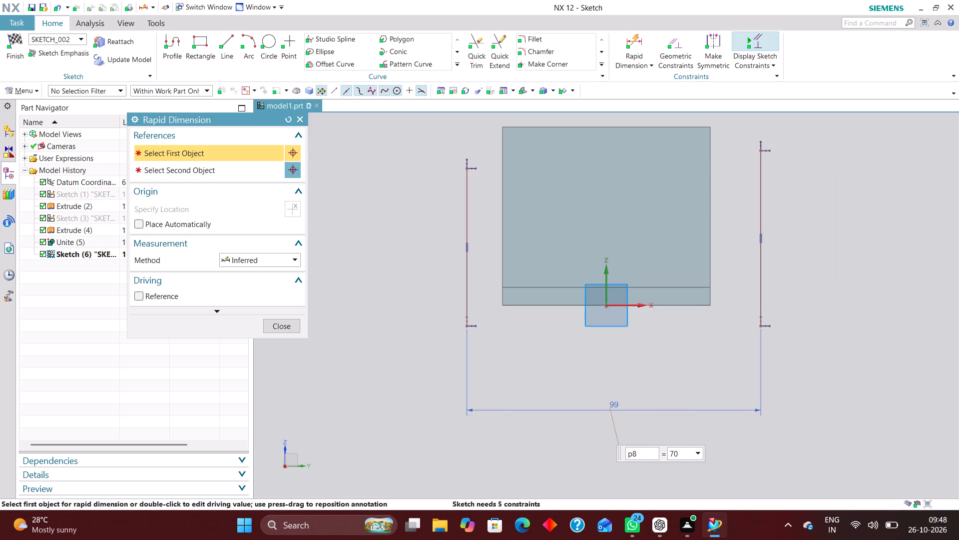
pyautogui.press('Return')
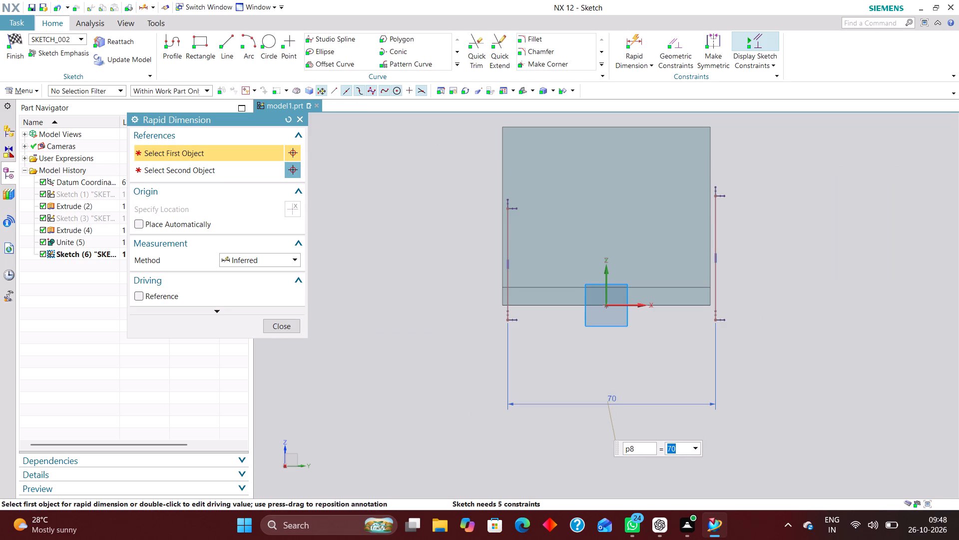
pyautogui.click(283, 326)
# Draw a three-point arc joining the upper ends of the two vertical lines and bulging above the upright plate.
pyautogui.scroll(-2, 611, 369)
pyautogui.scroll(3, 606, 267)
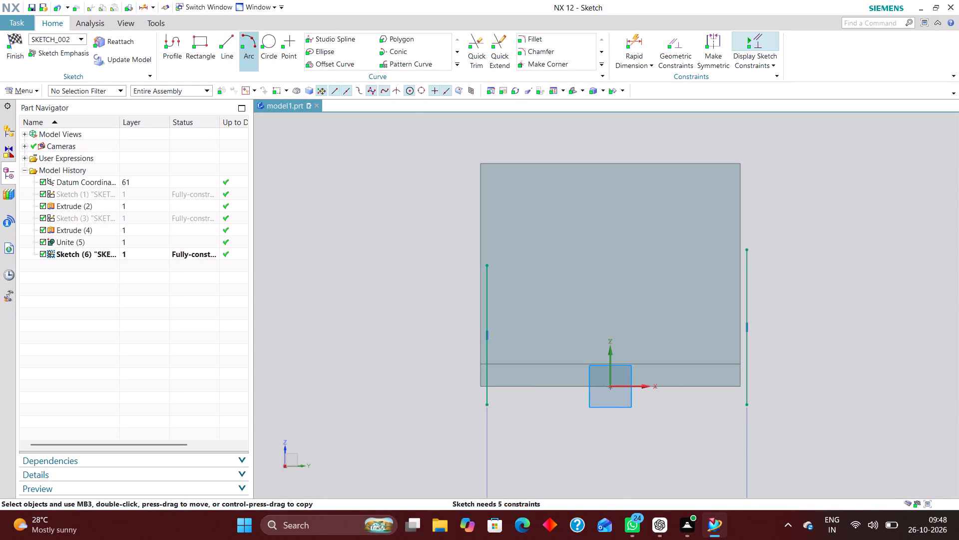
pyautogui.click(244, 37)
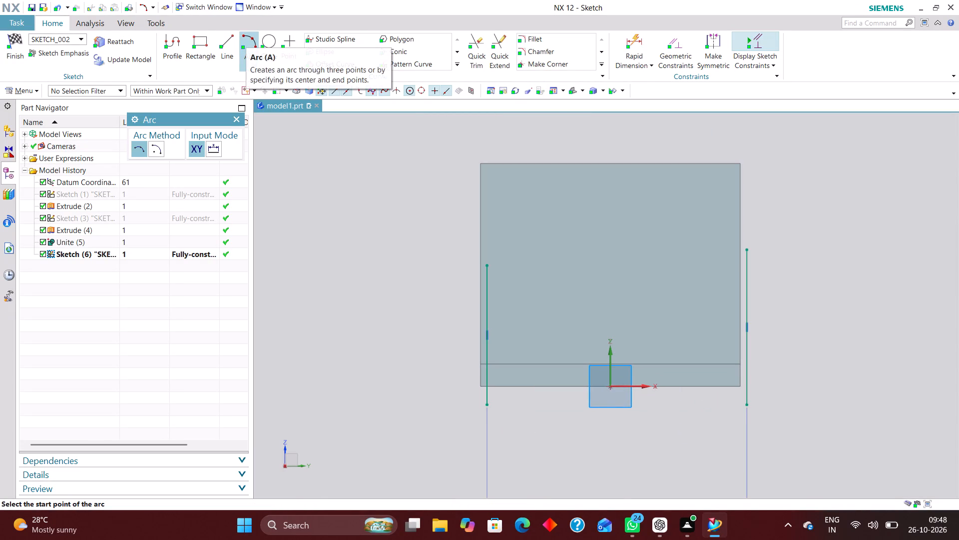
pyautogui.click(487, 262)
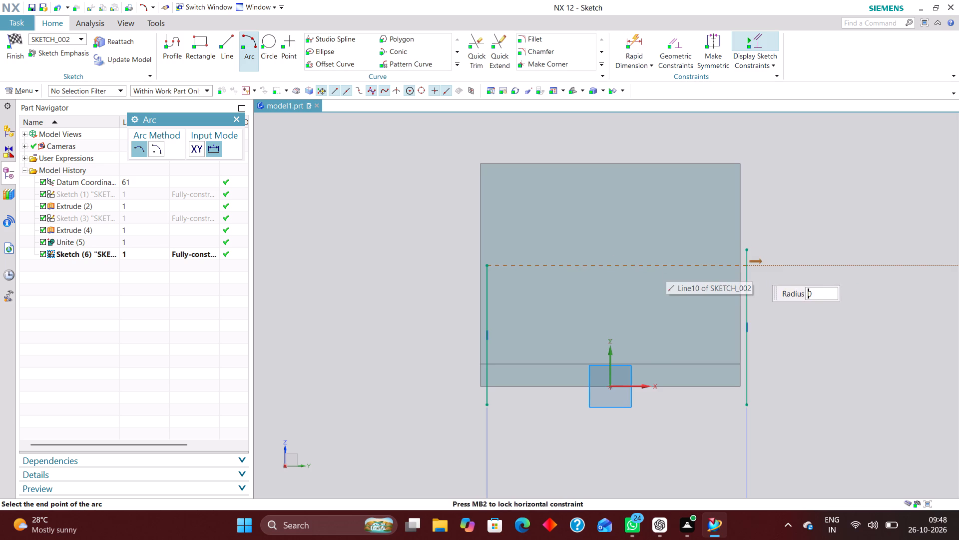
pyautogui.click(748, 250)
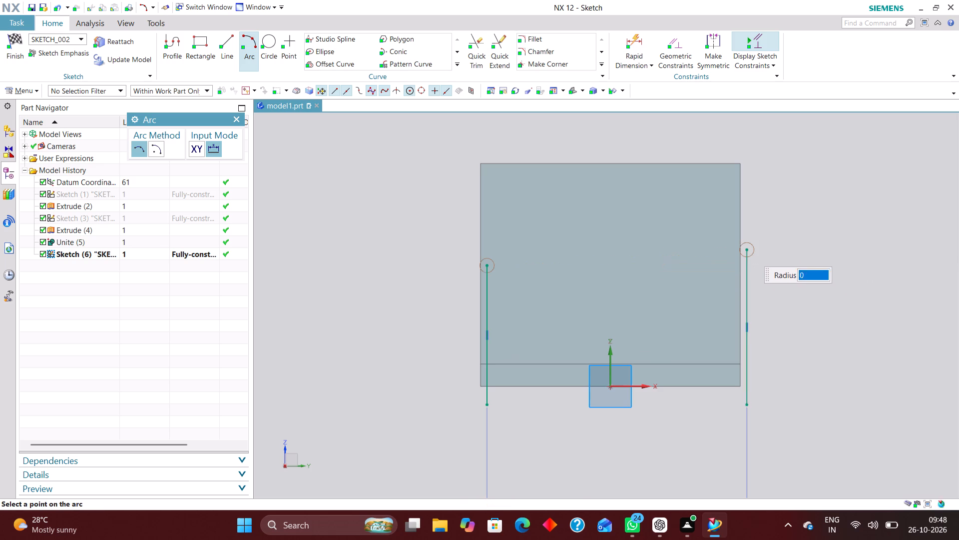
pyautogui.click(640, 135)
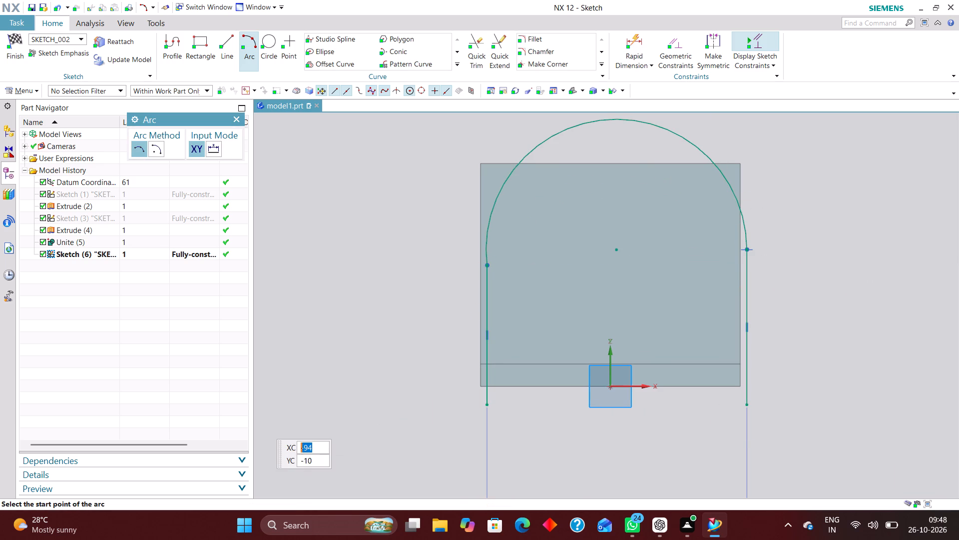
pyautogui.click(239, 118)
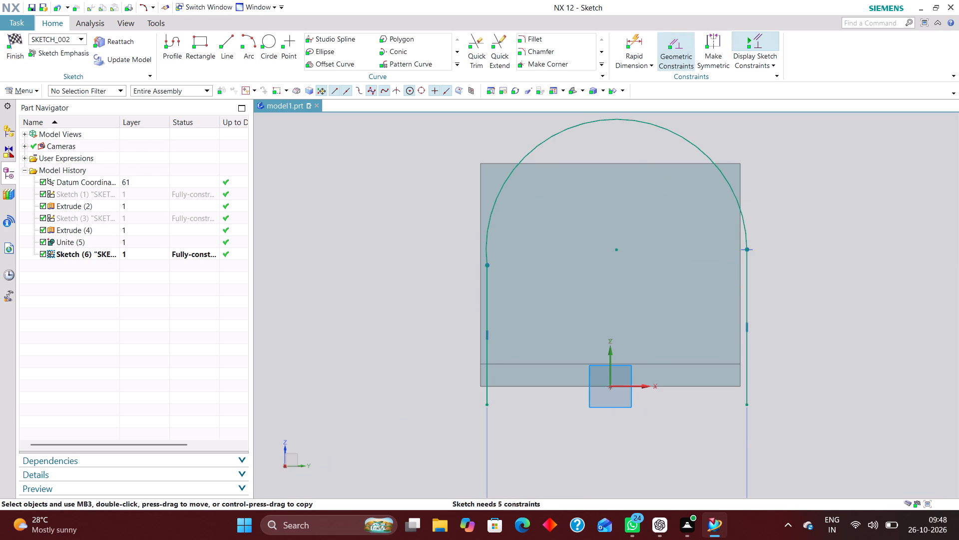
# Apply a tangent constraint between the arc and the left vertical line.
pyautogui.click(683, 43)
pyautogui.click(182, 156)
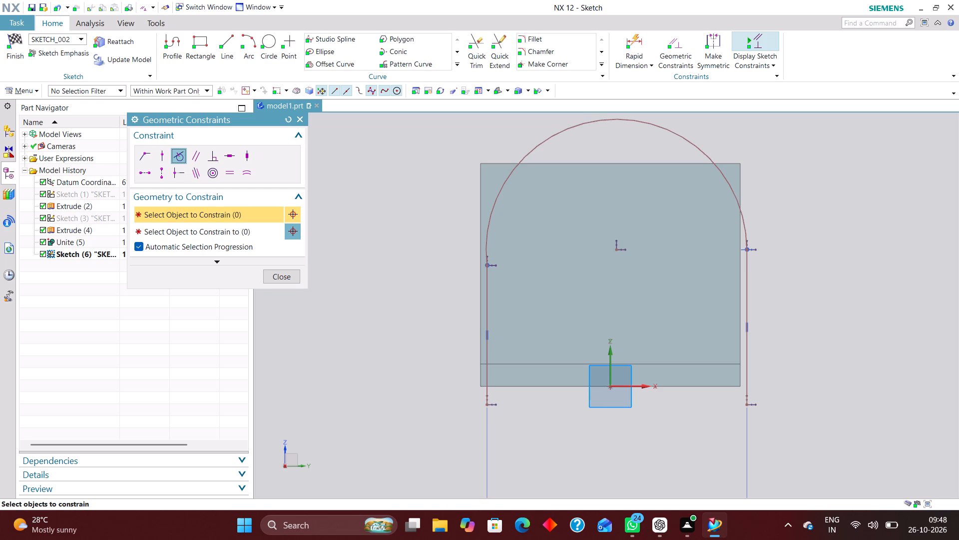
pyautogui.moveTo(490, 217); pyautogui.dragTo(487, 234)
pyautogui.click(486, 304)
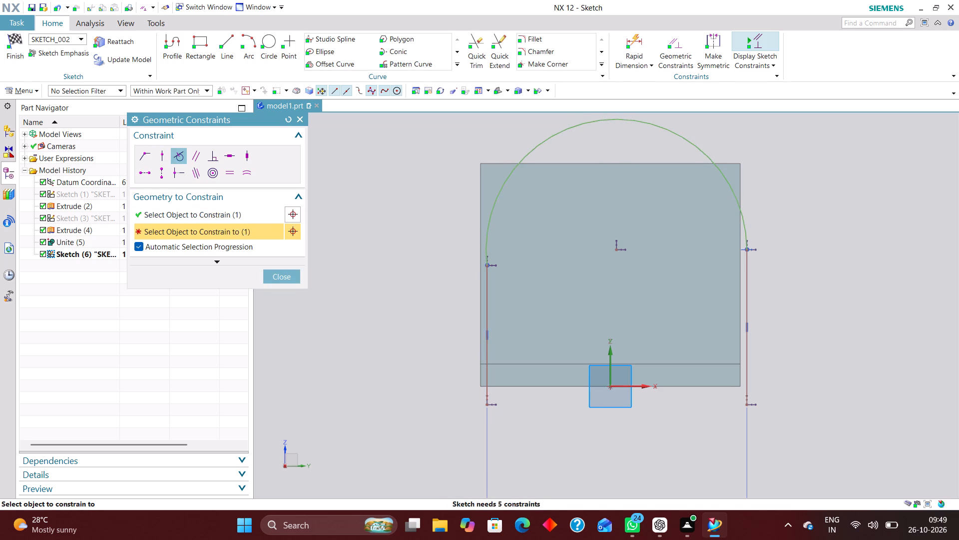
# Constrain the arc's centre onto the sketch's vertical axis with a Point on Curve constraint.
pyautogui.click(285, 273)
pyautogui.click(688, 45)
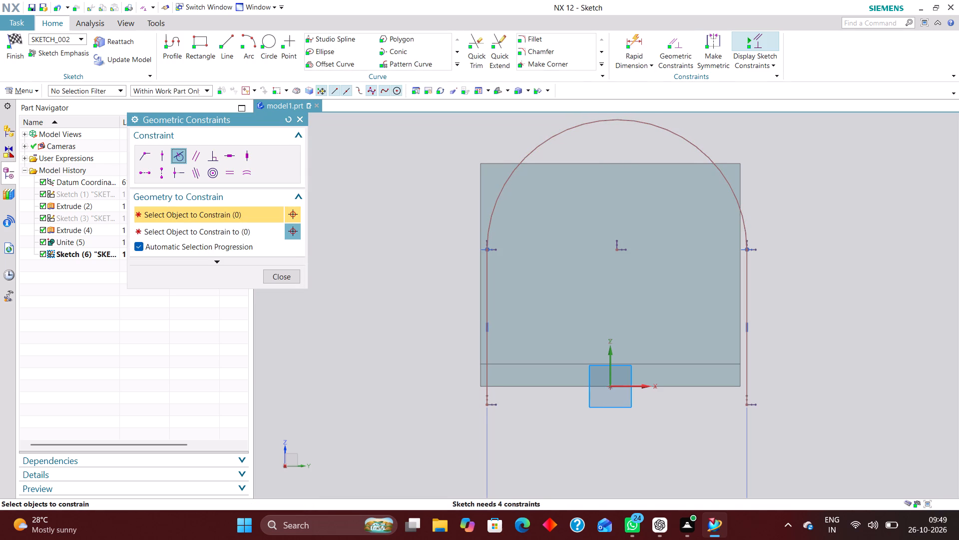
pyautogui.click(157, 156)
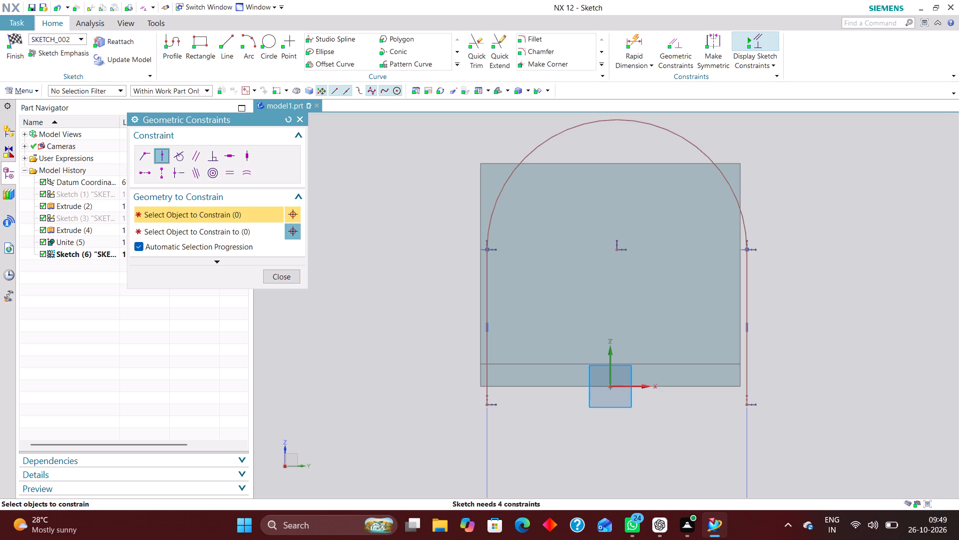
pyautogui.click(620, 248)
pyautogui.click(607, 366)
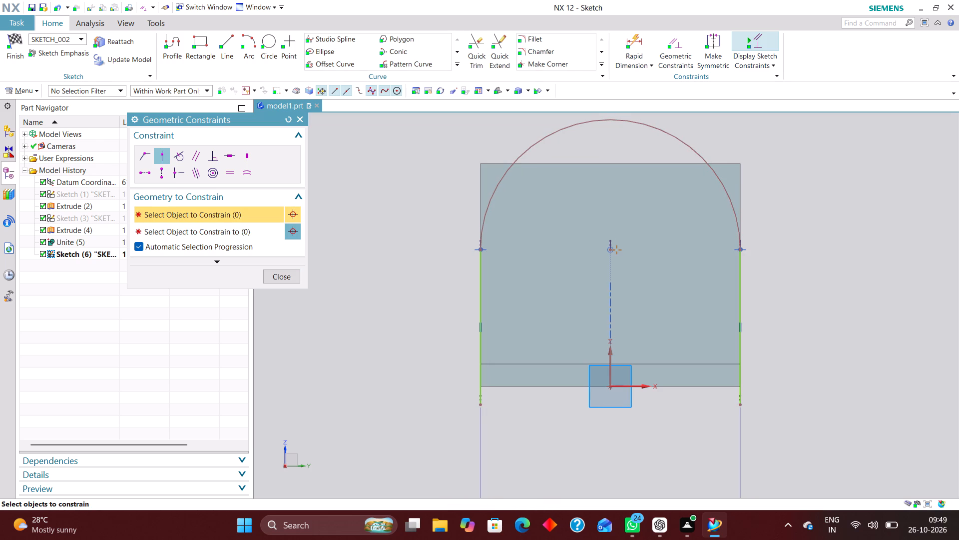
# Dimension the arc centre's height above the horizontal axis as 35 mm with Rapid Dimension.
pyautogui.scroll(1, 625, 321)
pyautogui.scroll(-1, 607, 317)
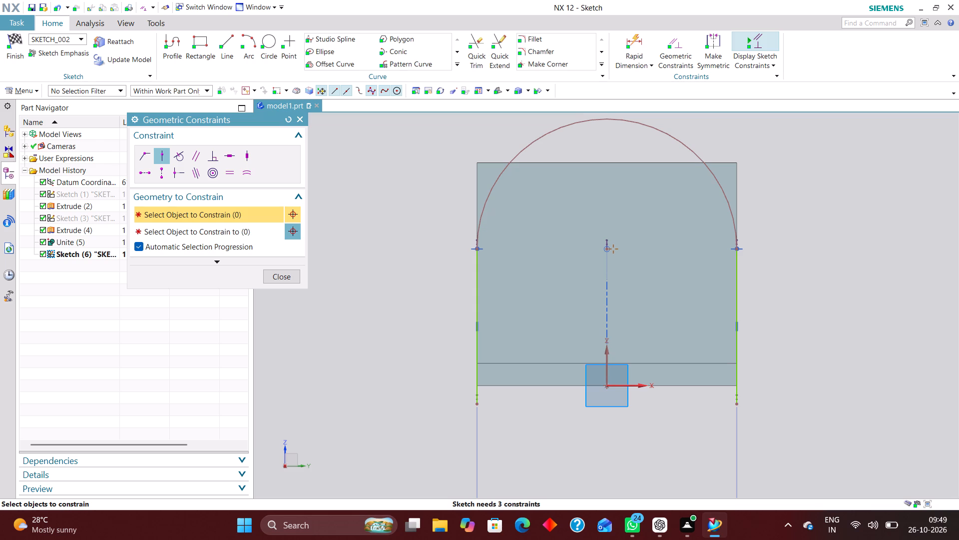
pyautogui.click(640, 38)
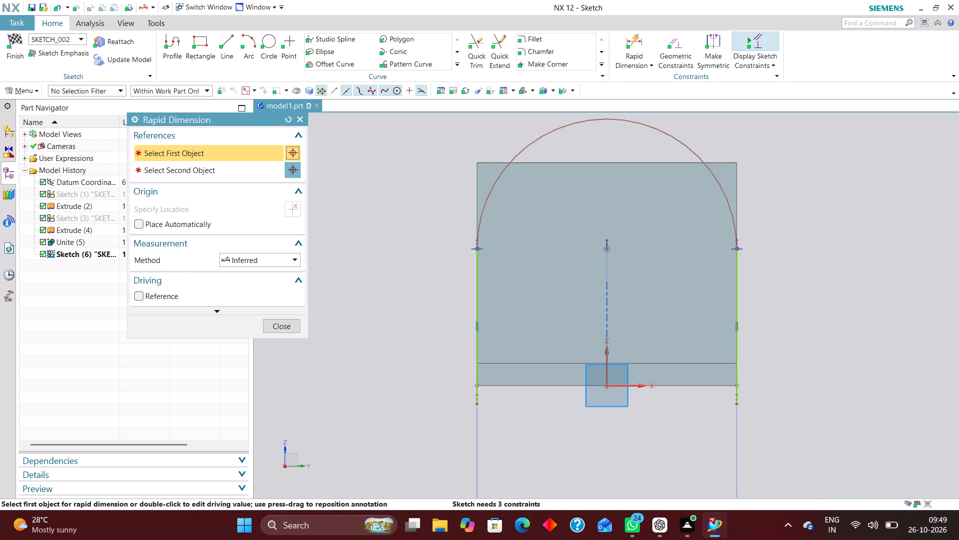
pyautogui.click(629, 388)
pyautogui.click(608, 250)
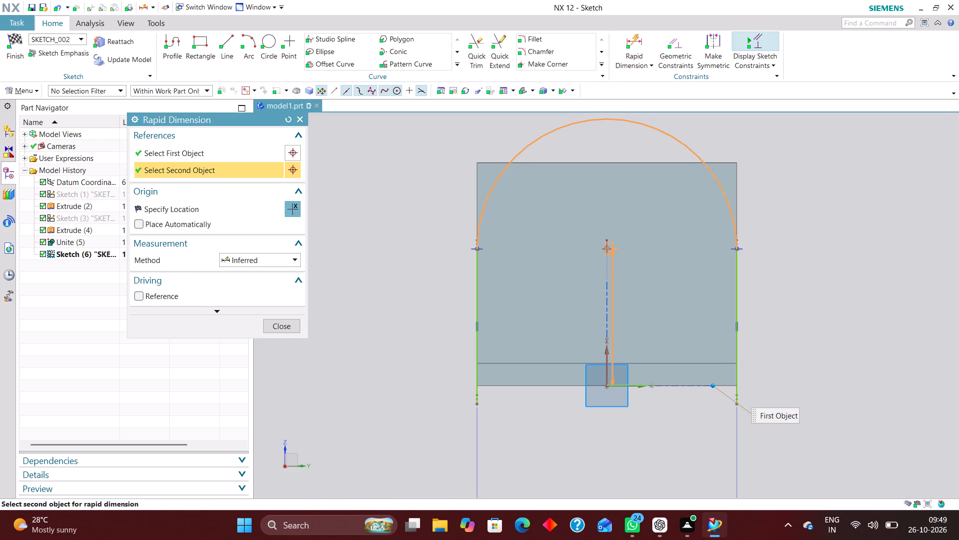
pyautogui.click(858, 316)
pyautogui.write('35')
pyautogui.press('Return')
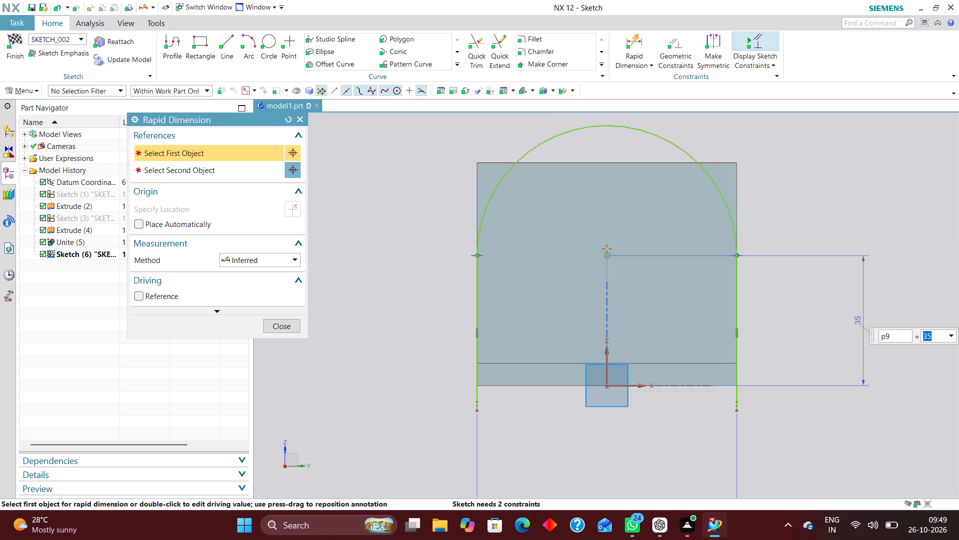
pyautogui.click(278, 327)
# Draw a horizontal line slightly over 100 mm long just below the base, crossing both vertical lines.
pyautogui.click(219, 44)
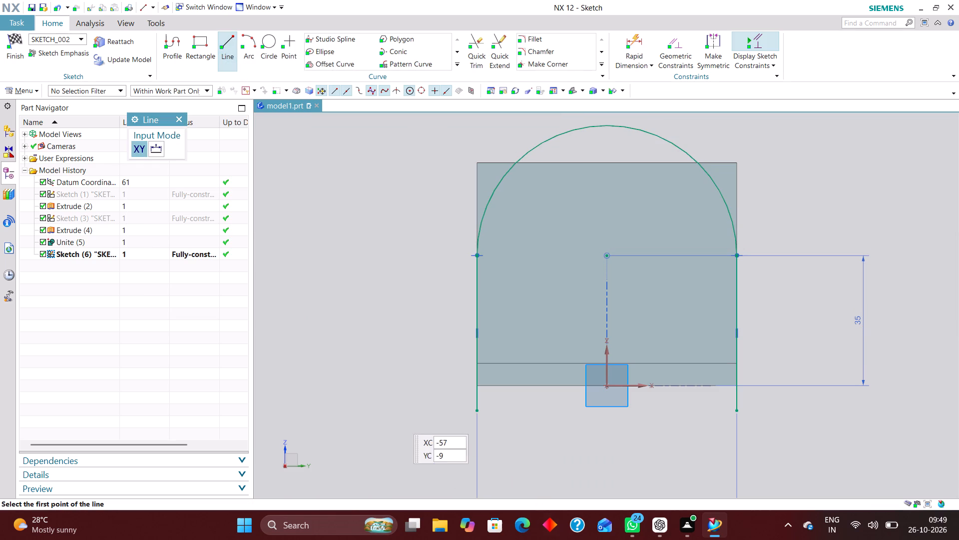
pyautogui.click(383, 395)
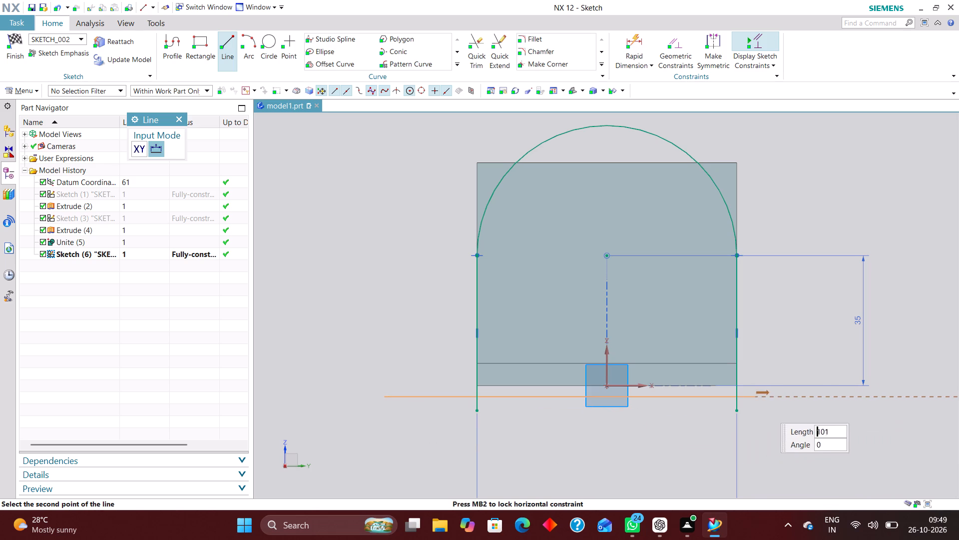
pyautogui.click(773, 399)
# Constrain the horizontal line's midpoint onto the vertical axis and onto the horizontal axis.
pyautogui.click(679, 42)
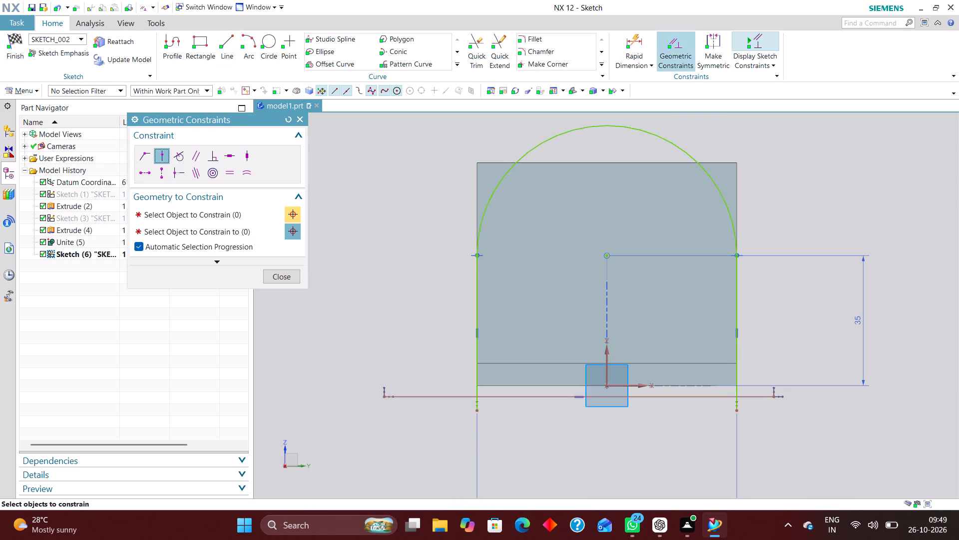
pyautogui.click(577, 396)
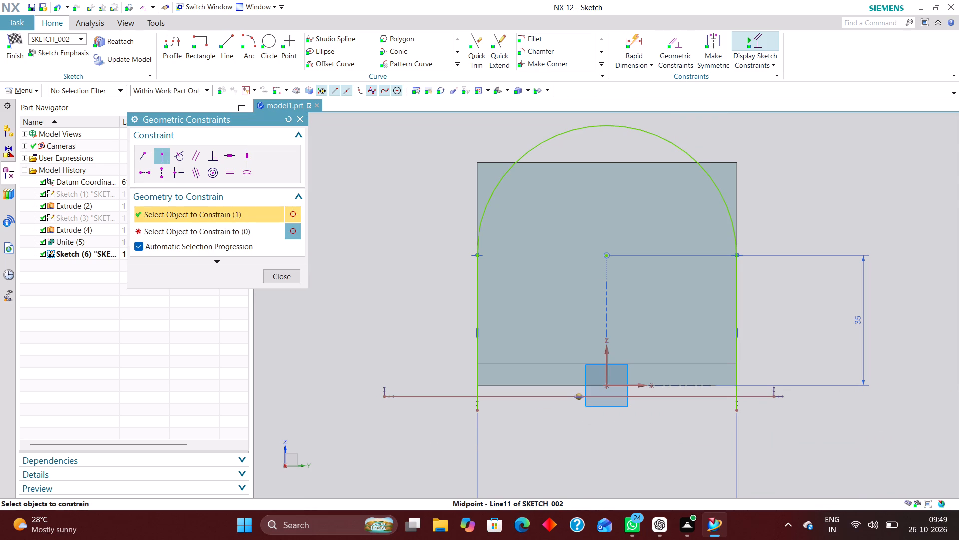
pyautogui.click(607, 361)
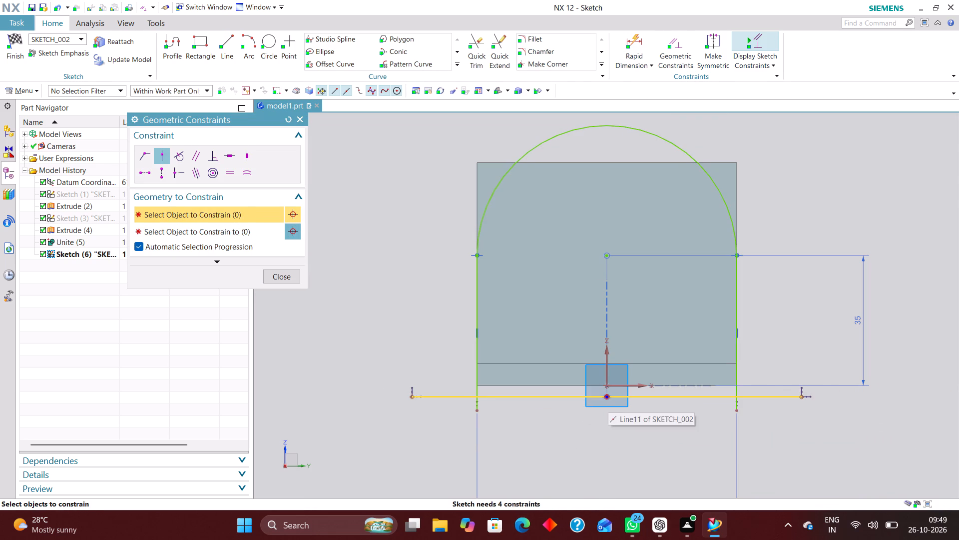
pyautogui.click(608, 399)
pyautogui.click(618, 383)
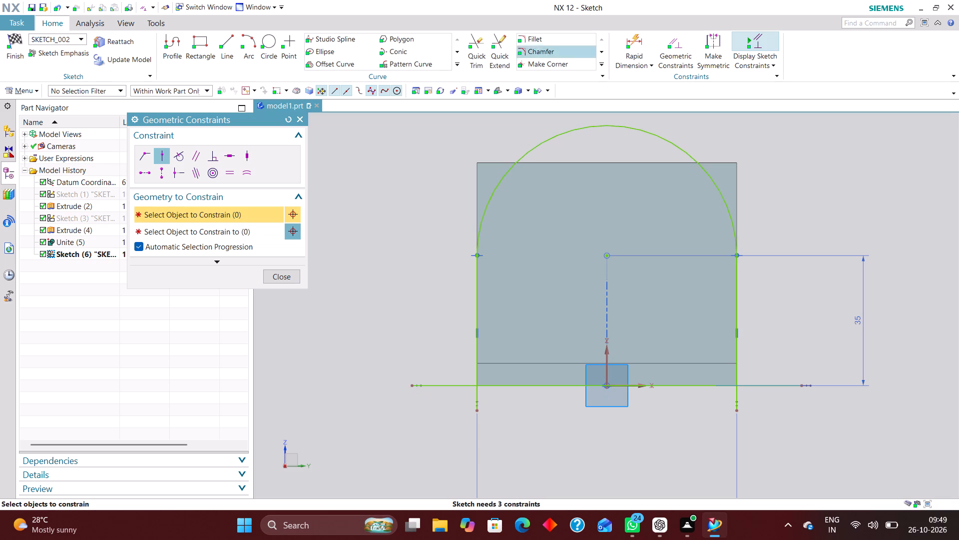
# Quick Trim the four overhanging line ends at the two lower corners to close the round-topped profile.
pyautogui.click(471, 36)
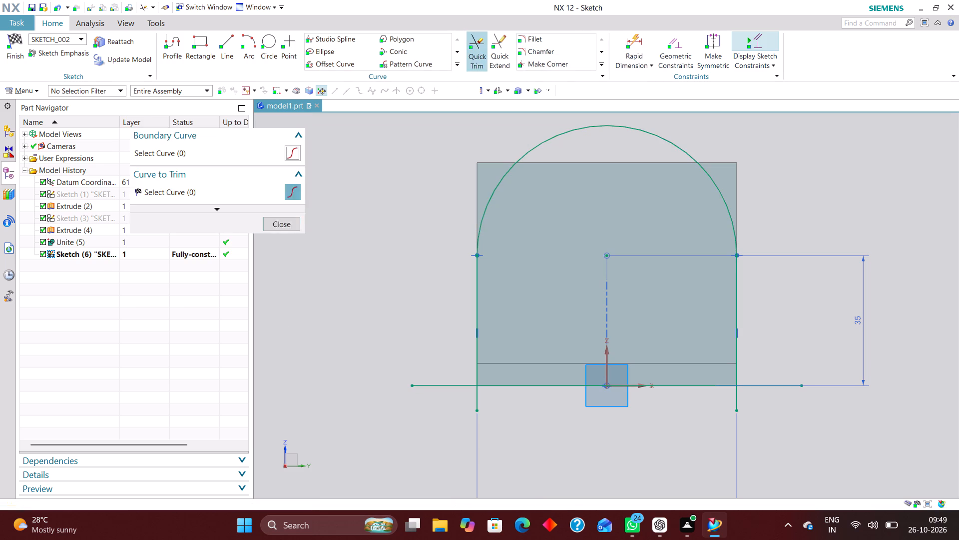
pyautogui.click(442, 385)
pyautogui.click(476, 393)
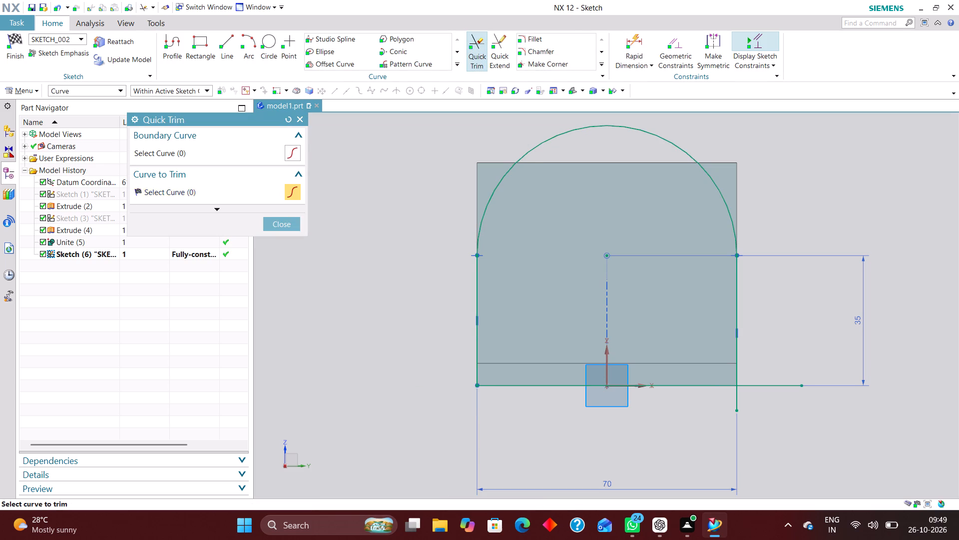
pyautogui.click(783, 383)
pyautogui.click(734, 405)
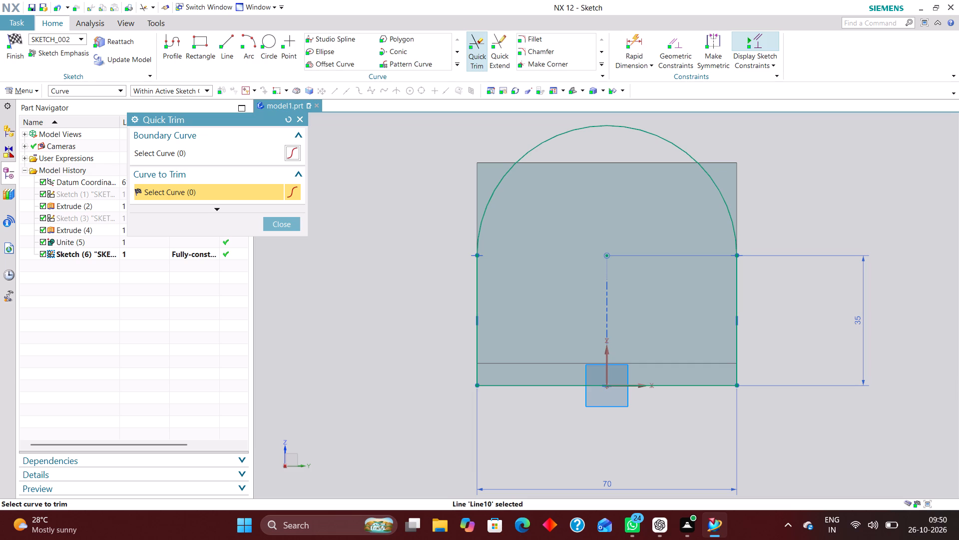
pyautogui.click(285, 227)
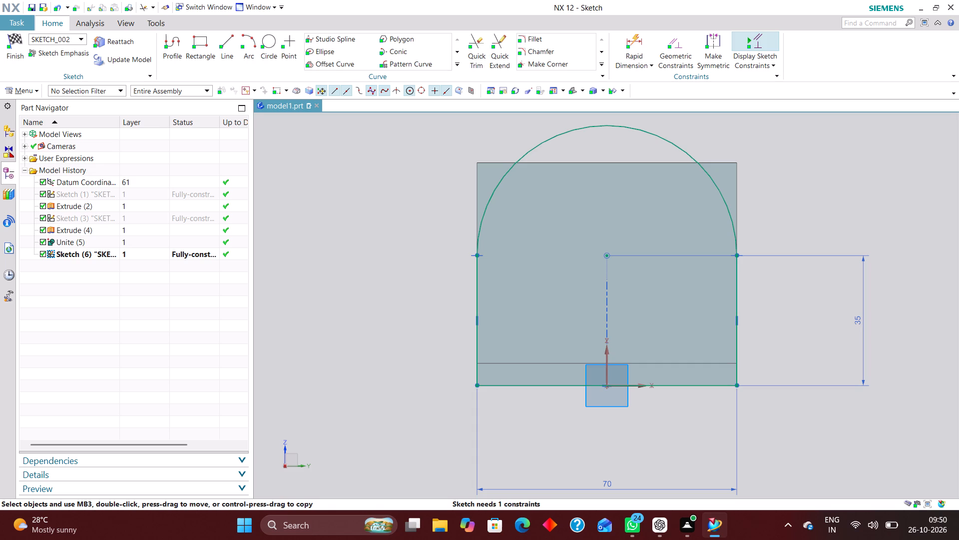
# Constrain the trimmed bottom line's midpoint onto the vertical axis with Point on Curve.
pyautogui.click(676, 45)
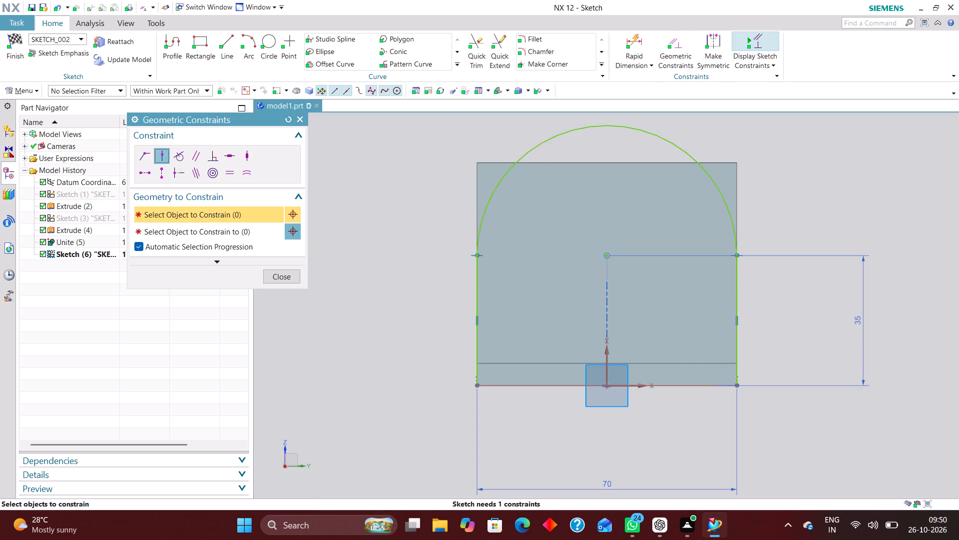
pyautogui.click(604, 389)
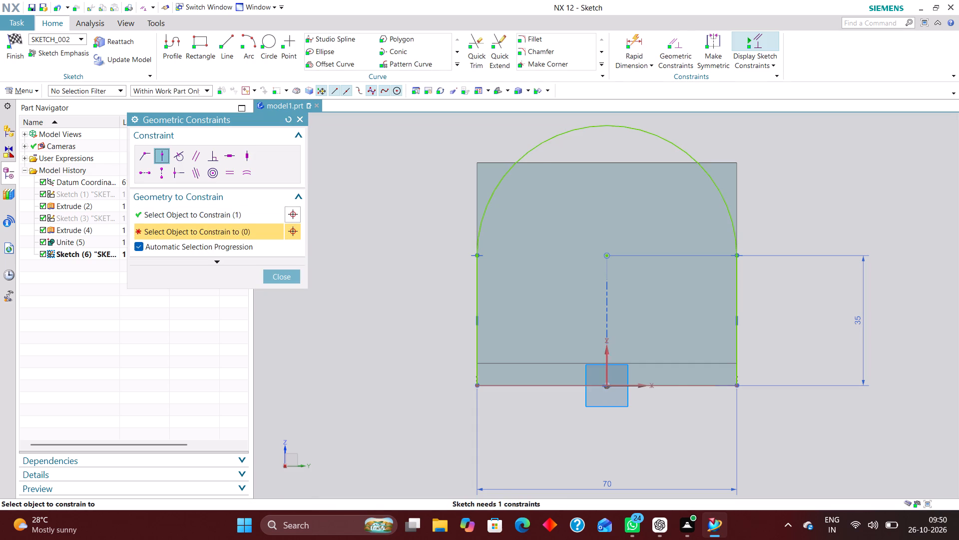
pyautogui.click(604, 375)
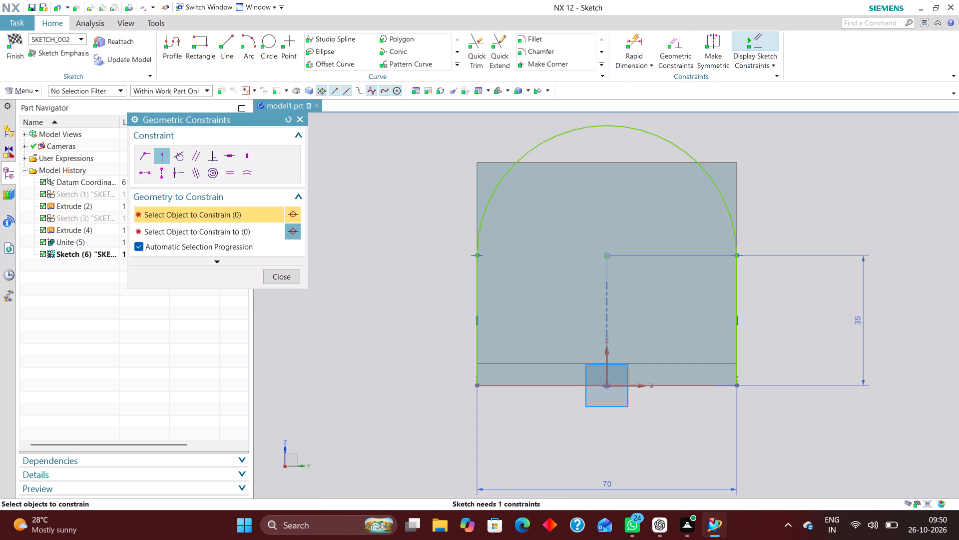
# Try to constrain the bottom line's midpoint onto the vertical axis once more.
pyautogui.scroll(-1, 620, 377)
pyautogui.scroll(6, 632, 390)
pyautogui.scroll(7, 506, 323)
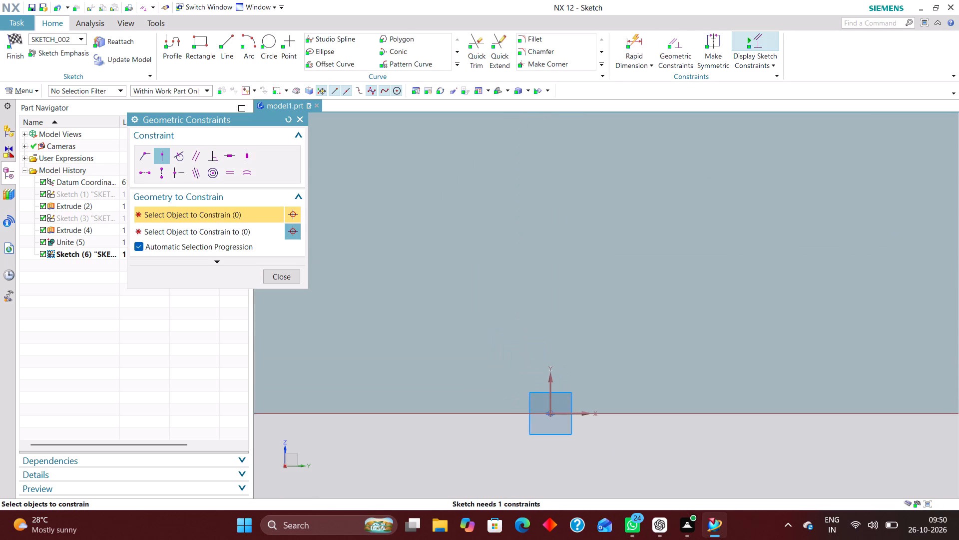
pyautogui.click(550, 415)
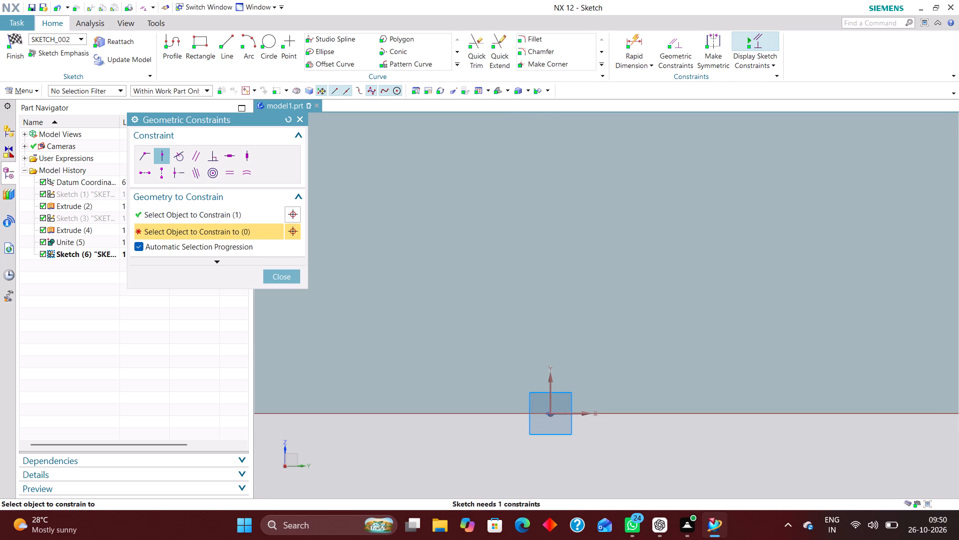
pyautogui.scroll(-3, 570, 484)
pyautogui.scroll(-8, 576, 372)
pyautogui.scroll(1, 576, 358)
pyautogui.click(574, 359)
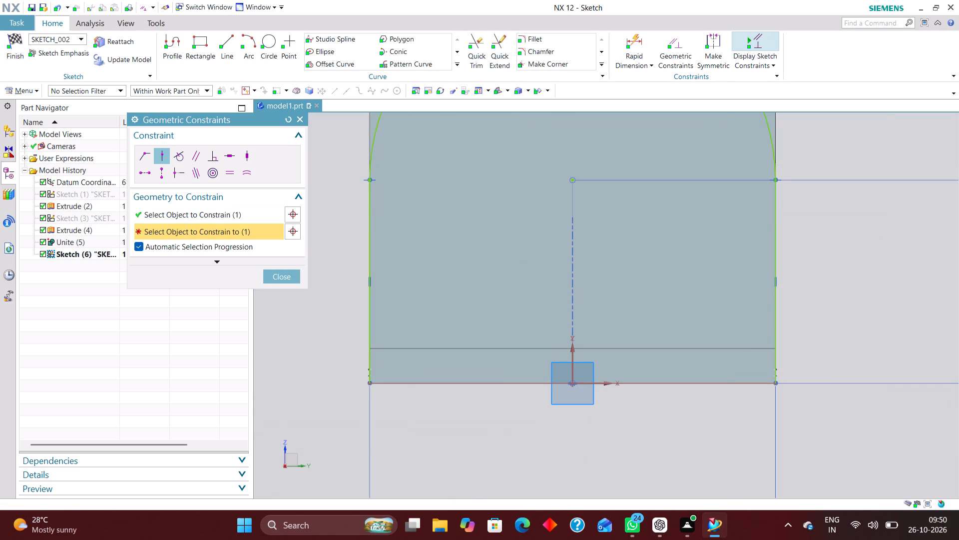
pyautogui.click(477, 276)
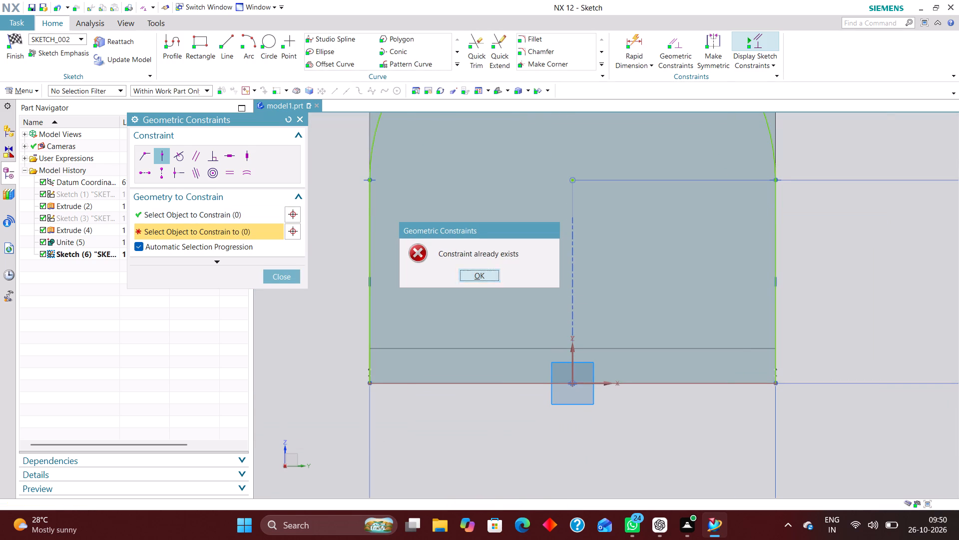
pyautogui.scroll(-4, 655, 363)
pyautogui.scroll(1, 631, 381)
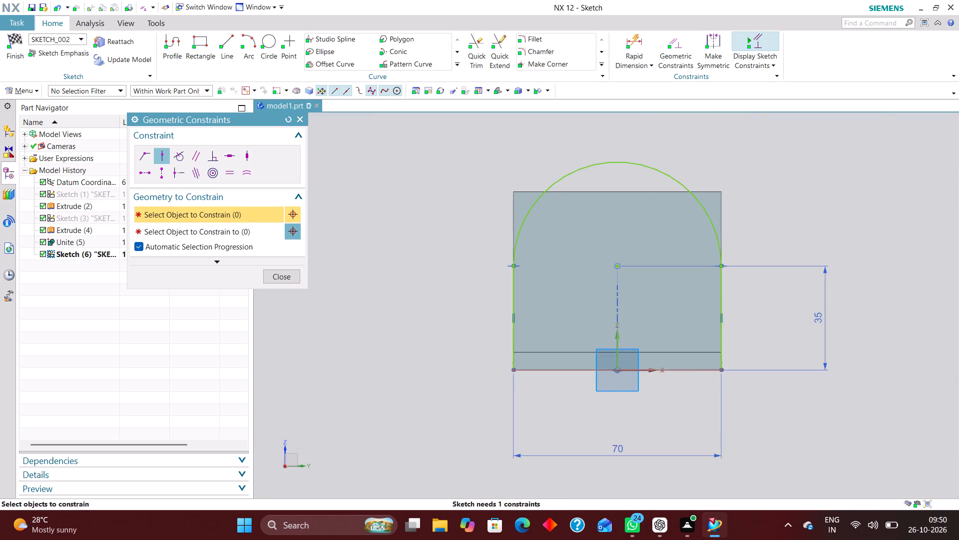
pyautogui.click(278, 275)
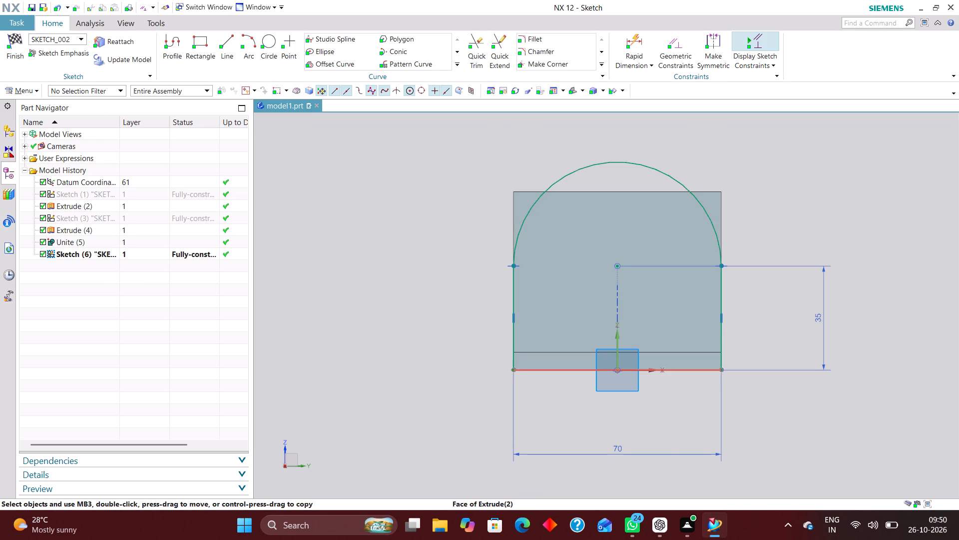
# Pull the bottom line below the base, constrain its midpoint onto the horizontal axis, and finish the sketch.
pyautogui.moveTo(560, 372); pyautogui.dragTo(565, 410)
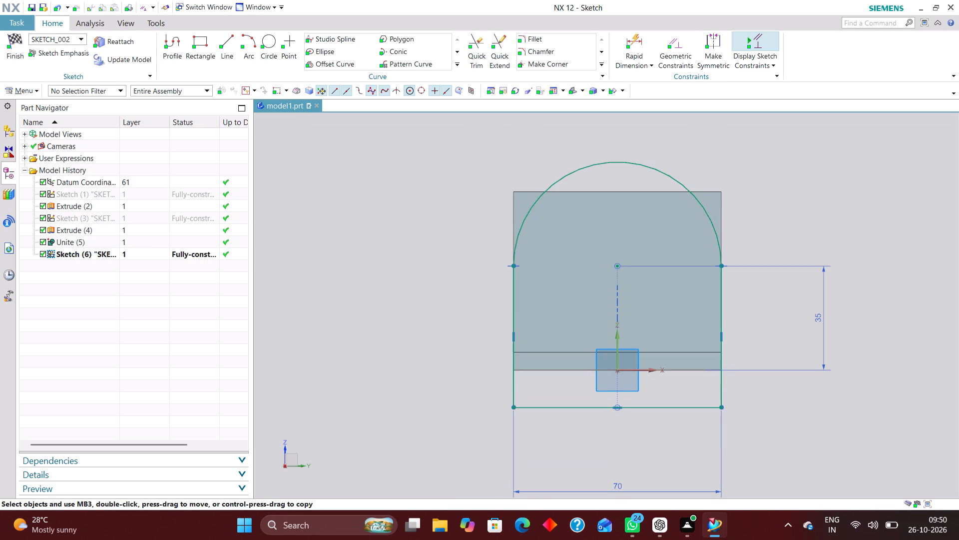
pyautogui.moveTo(565, 410); pyautogui.dragTo(565, 409)
pyautogui.click(667, 47)
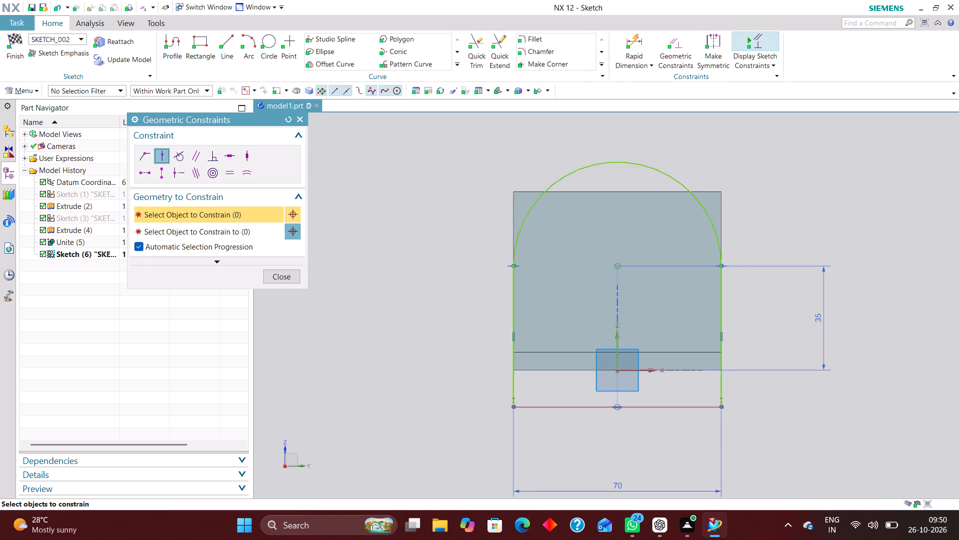
pyautogui.click(617, 407)
pyautogui.click(638, 373)
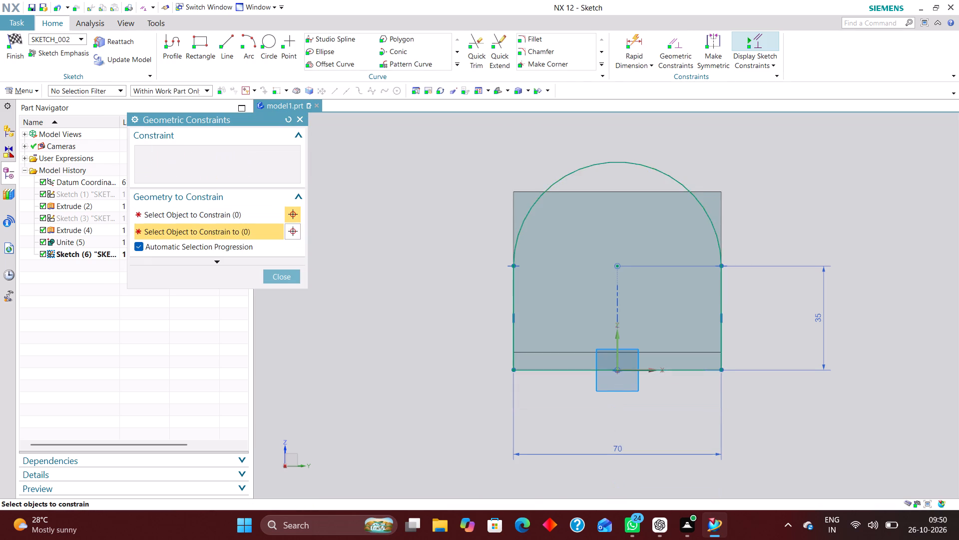
pyautogui.click(287, 281)
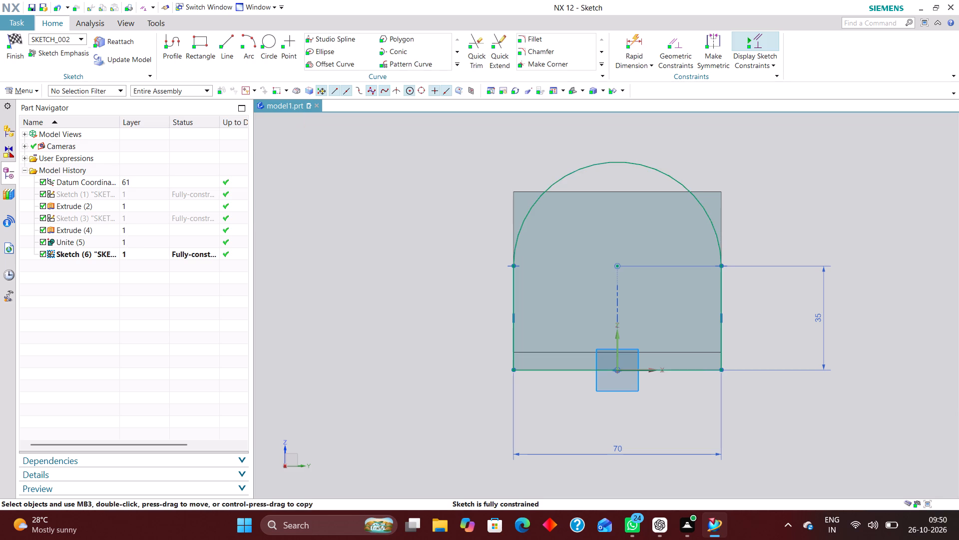
pyautogui.click(12, 33)
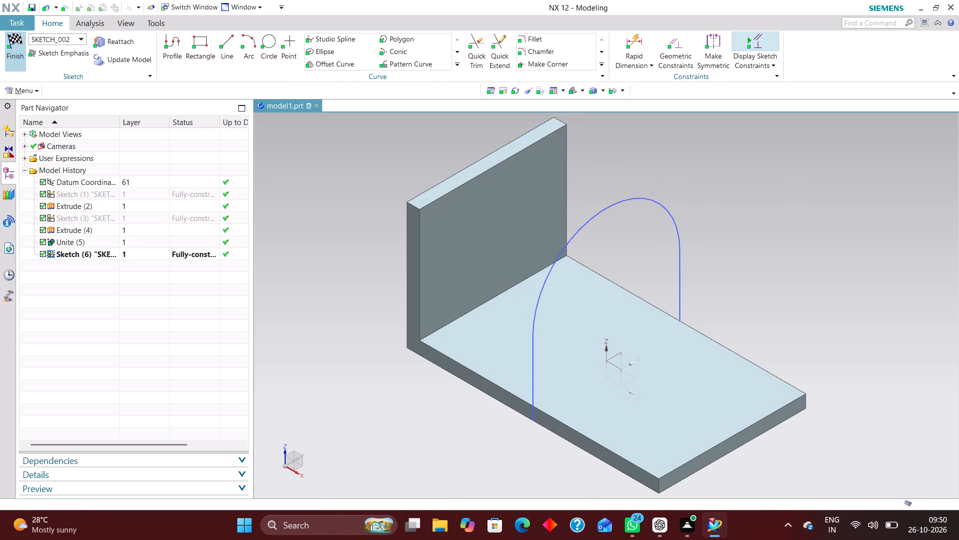
# Extrude the round-topped profile from a start of 60 mm to an end of 54 mm with Boolean set to None.
pyautogui.click(143, 42)
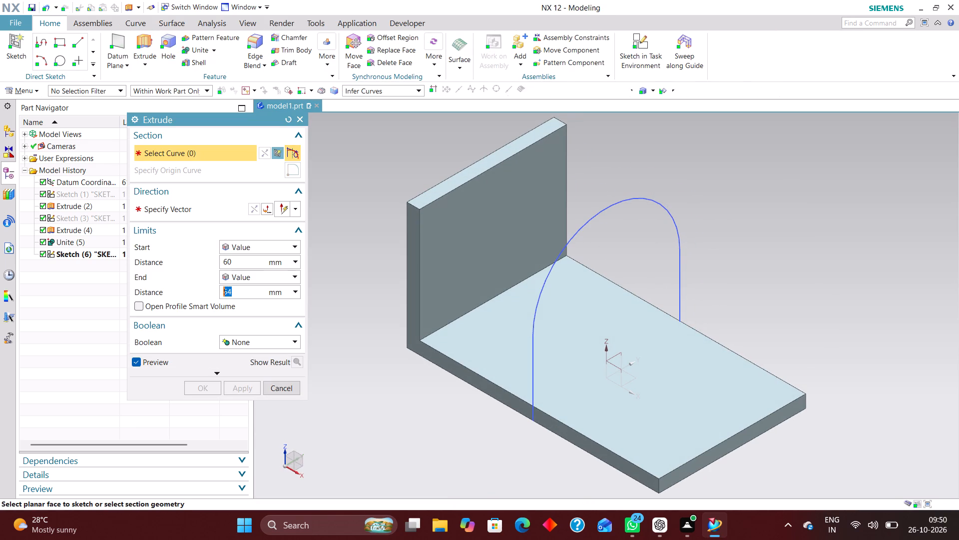
pyautogui.click(662, 201)
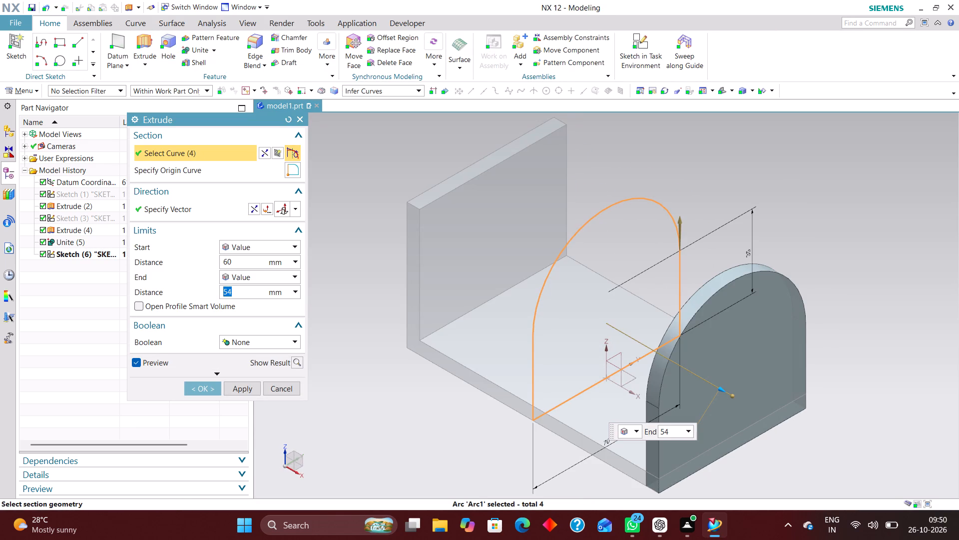
pyautogui.moveTo(916, 266); pyautogui.dragTo(938, 250, button='middle')
pyautogui.click(200, 384)
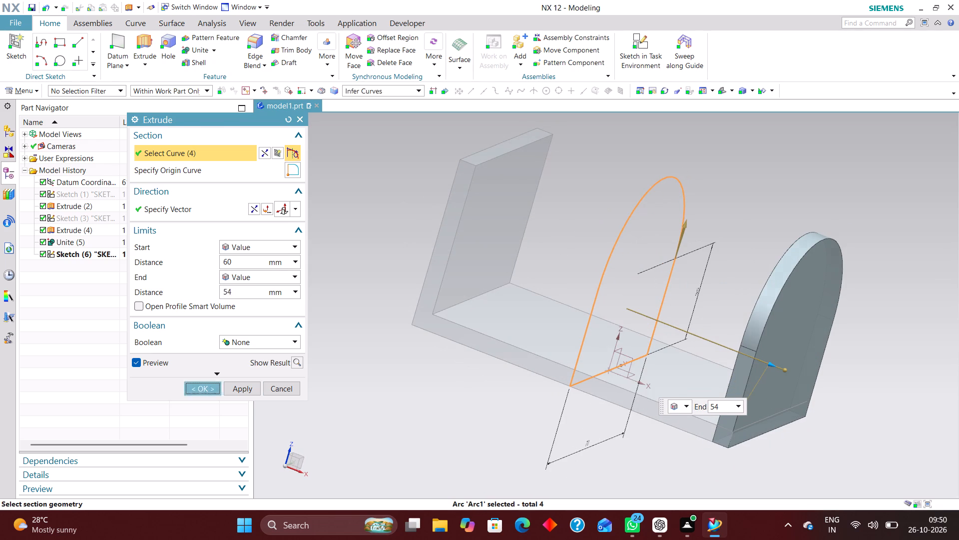
# Hide the round-topped profile sketch that remains at the middle of the base.
pyautogui.moveTo(663, 182); pyautogui.dragTo(640, 236, button='right')
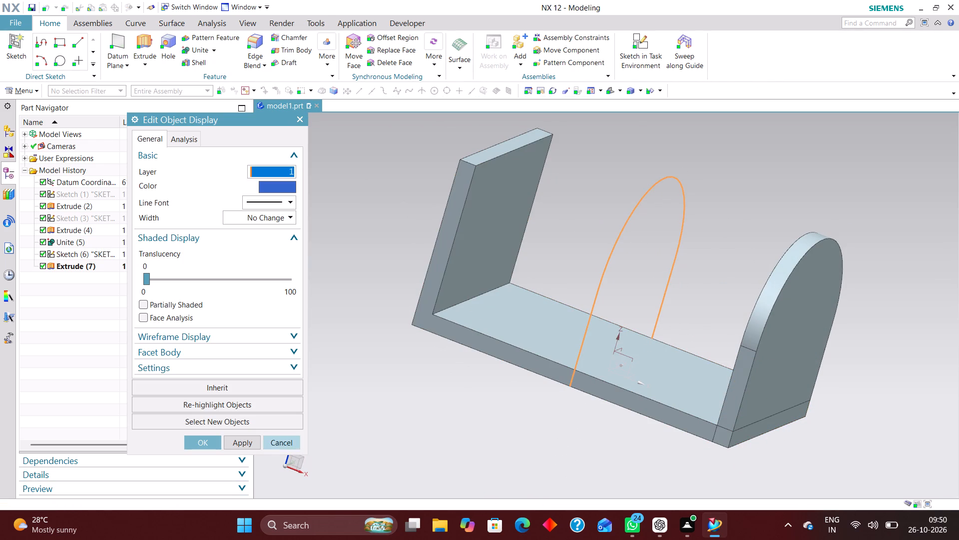
pyautogui.click(290, 439)
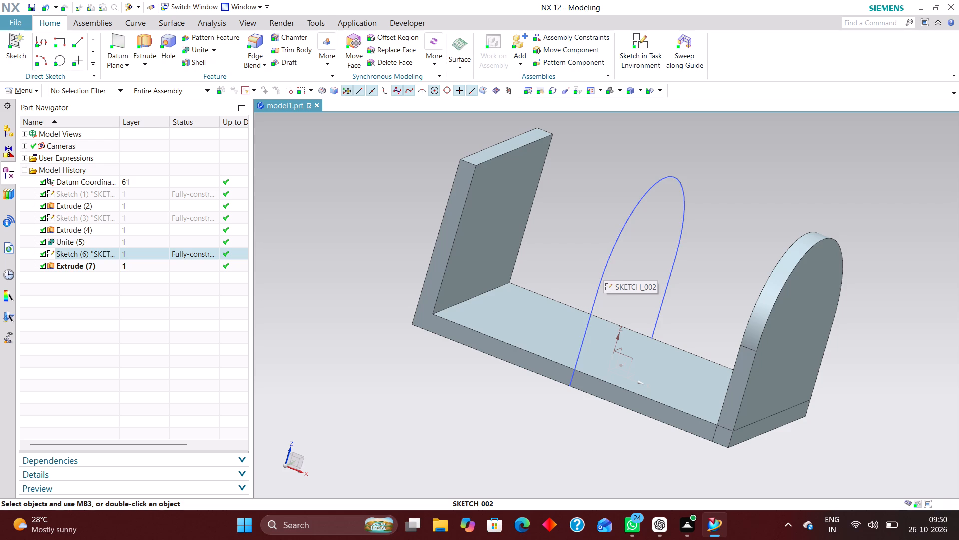
pyautogui.moveTo(663, 180); pyautogui.dragTo(630, 255, button='right')
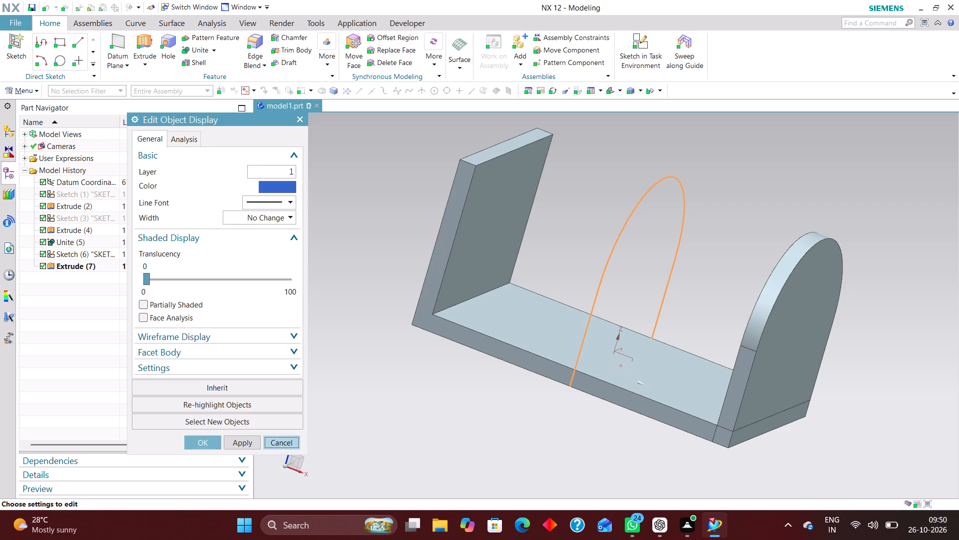
pyautogui.click(275, 444)
pyautogui.moveTo(640, 209); pyautogui.dragTo(588, 317, button='right')
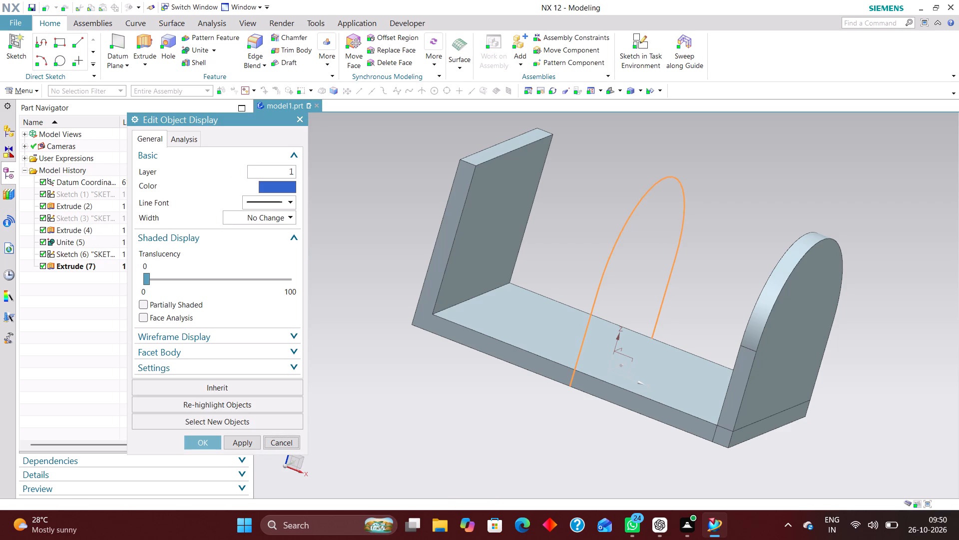
pyautogui.click(288, 444)
pyautogui.moveTo(651, 188); pyautogui.dragTo(631, 312, button='right')
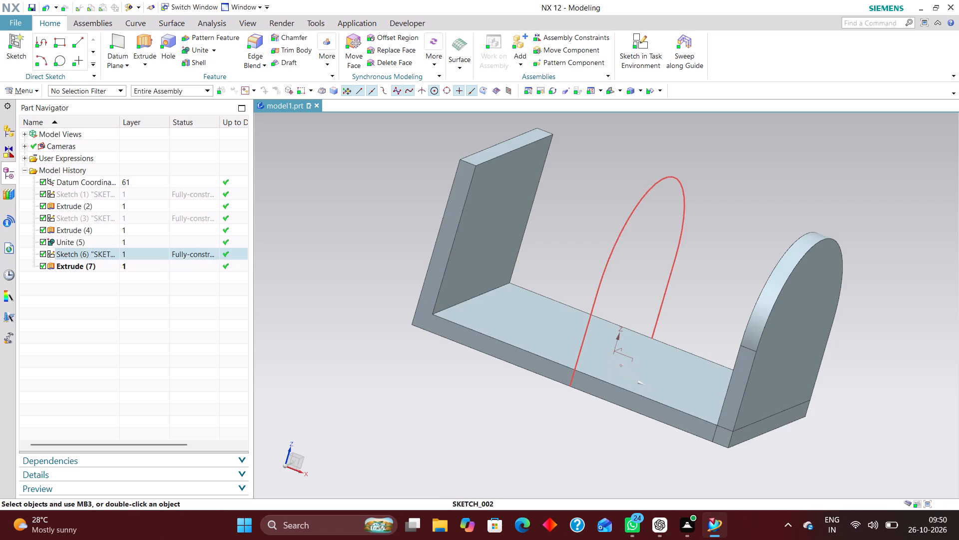
# Unite the round-topped upright plate as tool body with the base and square upright body as target.
pyautogui.moveTo(554, 474); pyautogui.dragTo(623, 485, button='middle')
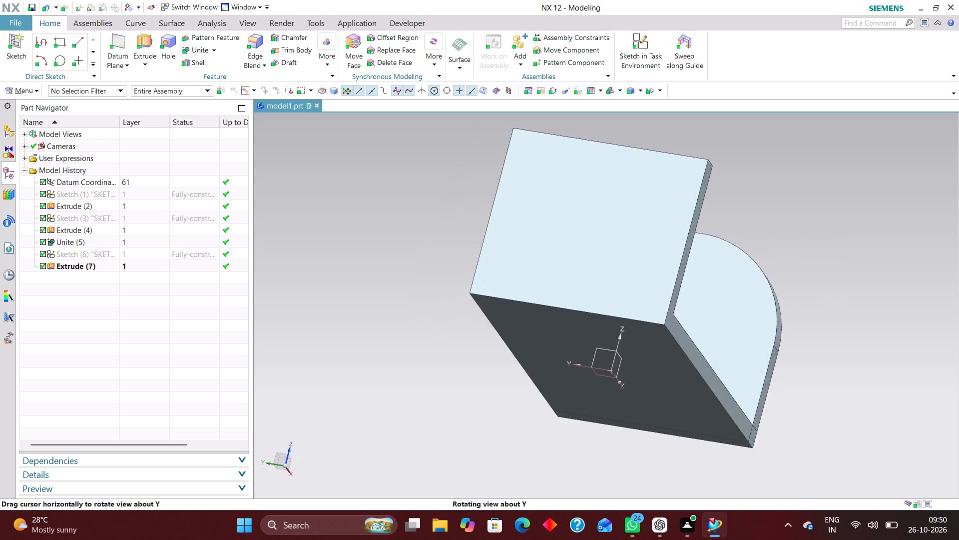
pyautogui.moveTo(623, 485); pyautogui.dragTo(574, 489, button='middle')
pyautogui.press('End')
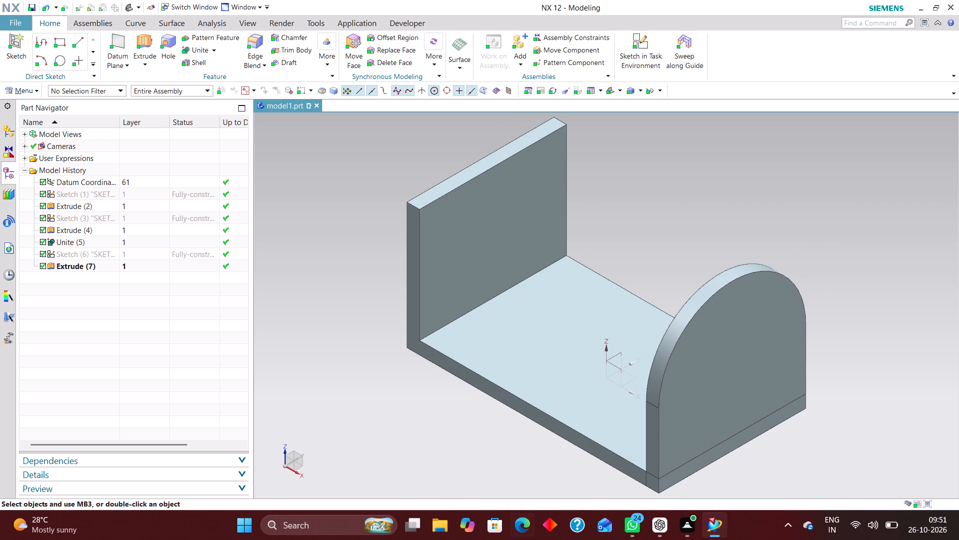
pyautogui.scroll(-2, 656, 252)
pyautogui.scroll(1, 714, 458)
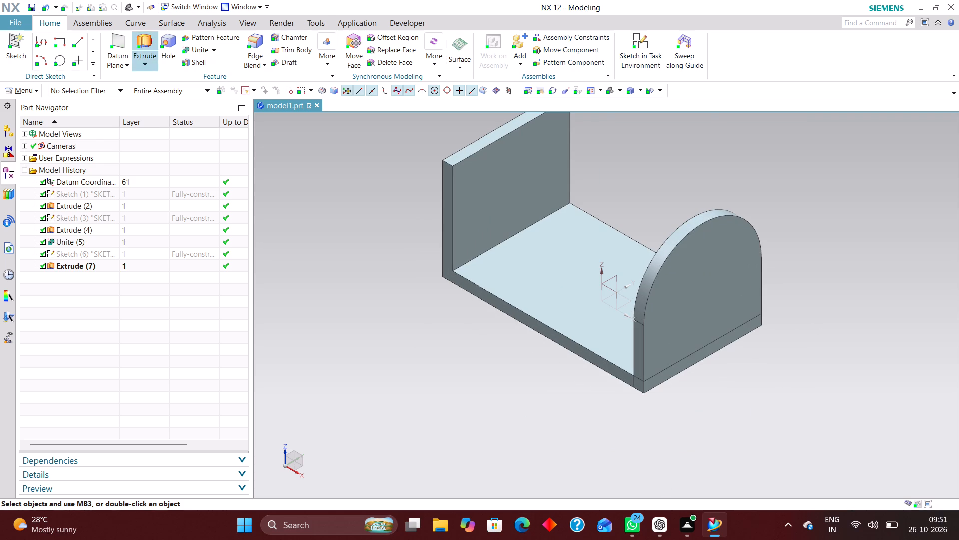
pyautogui.click(201, 47)
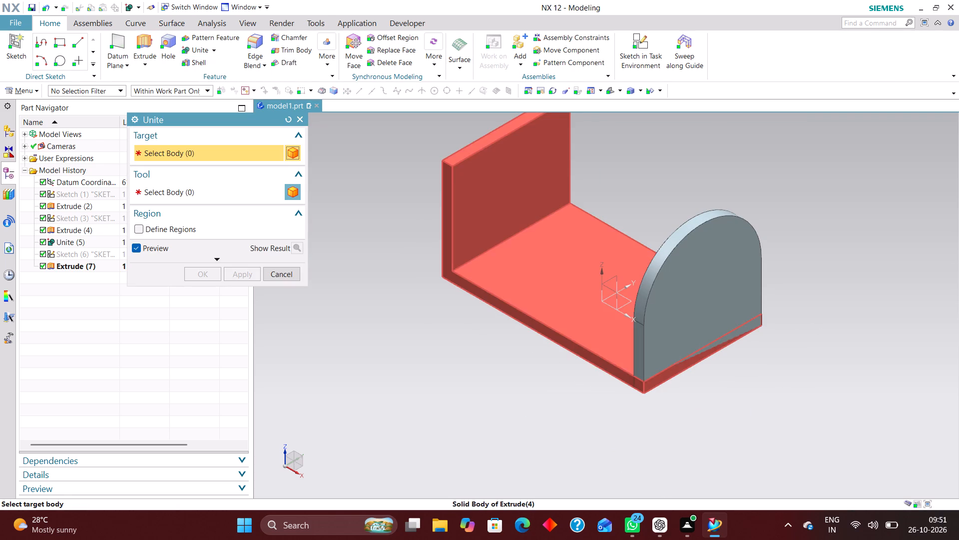
pyautogui.click(590, 292)
pyautogui.click(674, 282)
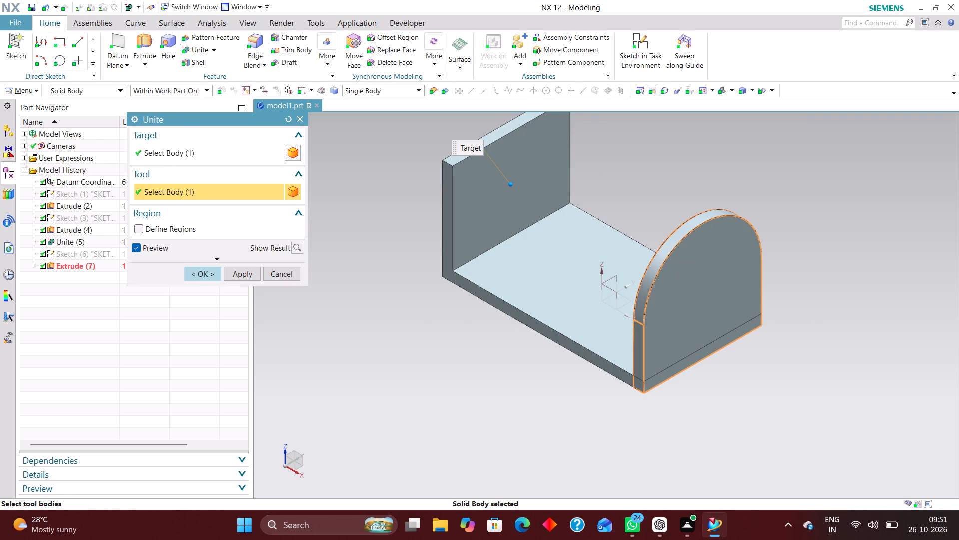
pyautogui.click(201, 269)
# Start a sketch on the XY plane and draw a rectangle about 102 mm tall around the origin, over the base.
pyautogui.scroll(-1, 467, 365)
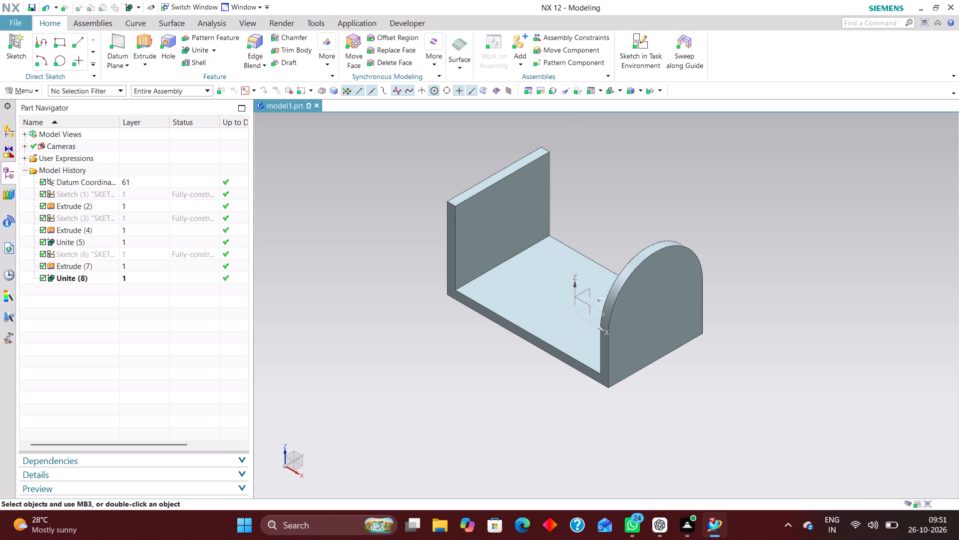
pyautogui.scroll(3, 555, 364)
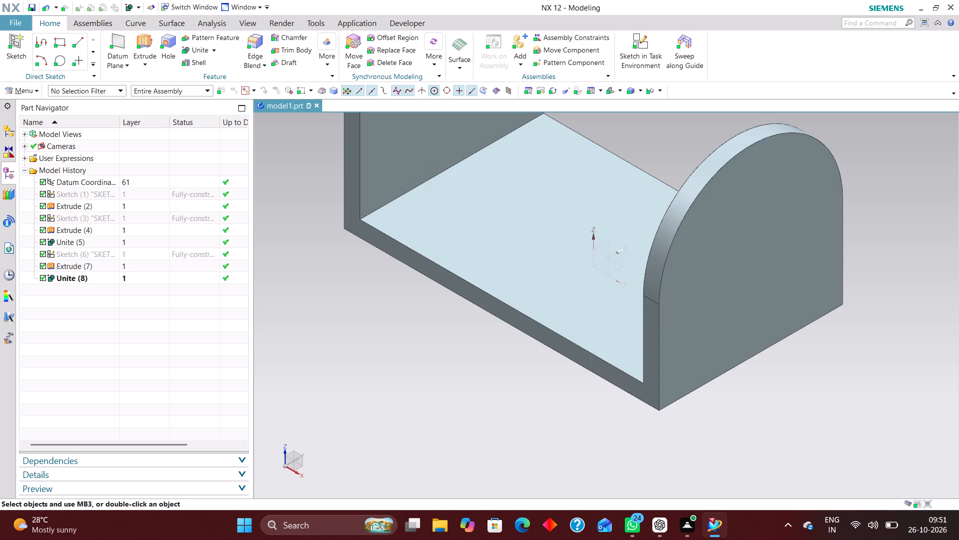
pyautogui.scroll(-3, 660, 363)
pyautogui.scroll(2, 630, 298)
pyautogui.scroll(-1, 453, 324)
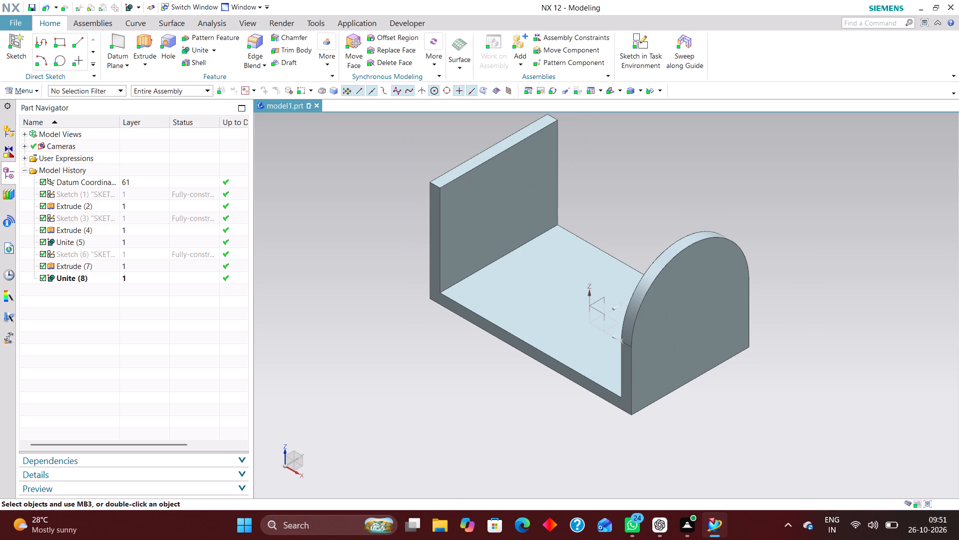
pyautogui.click(644, 37)
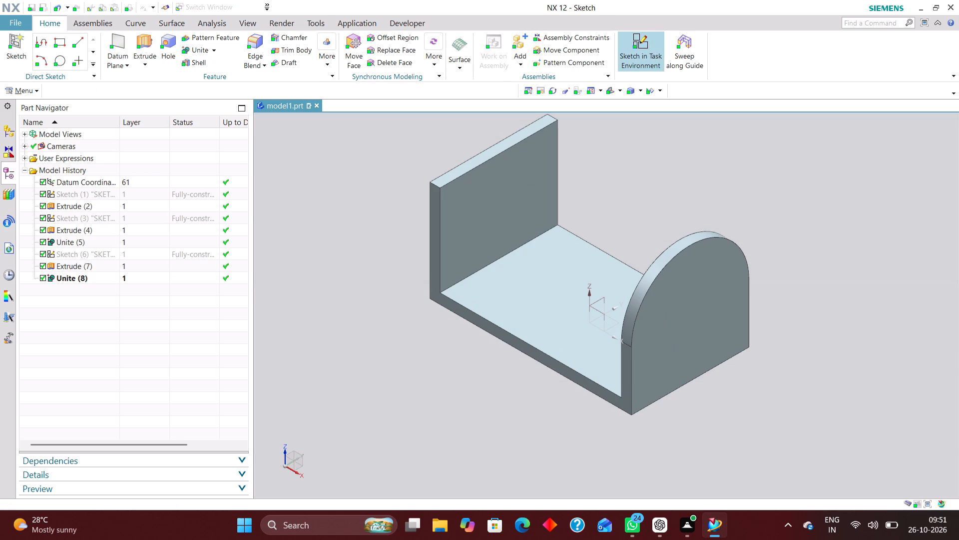
pyautogui.click(612, 326)
pyautogui.click(239, 256)
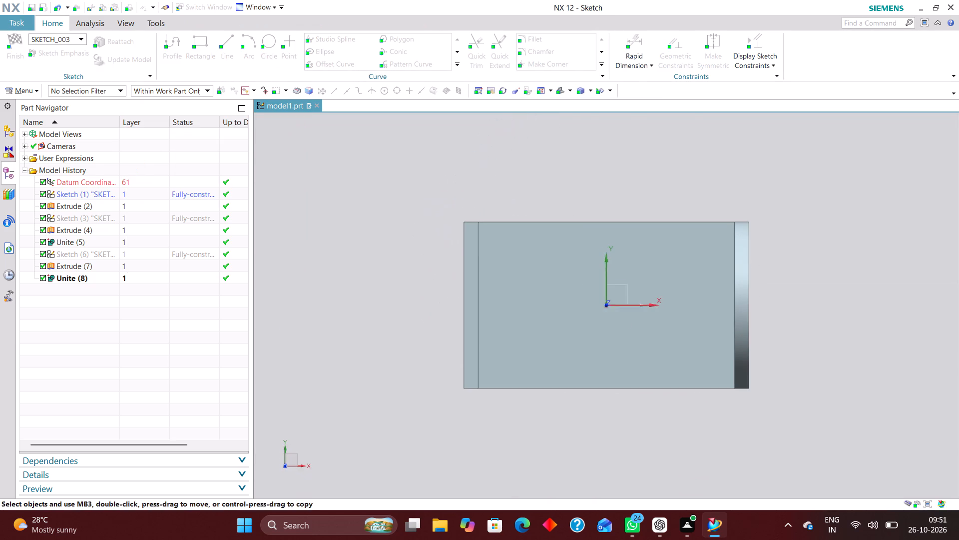
pyautogui.scroll(-3, 461, 268)
pyautogui.scroll(2, 568, 262)
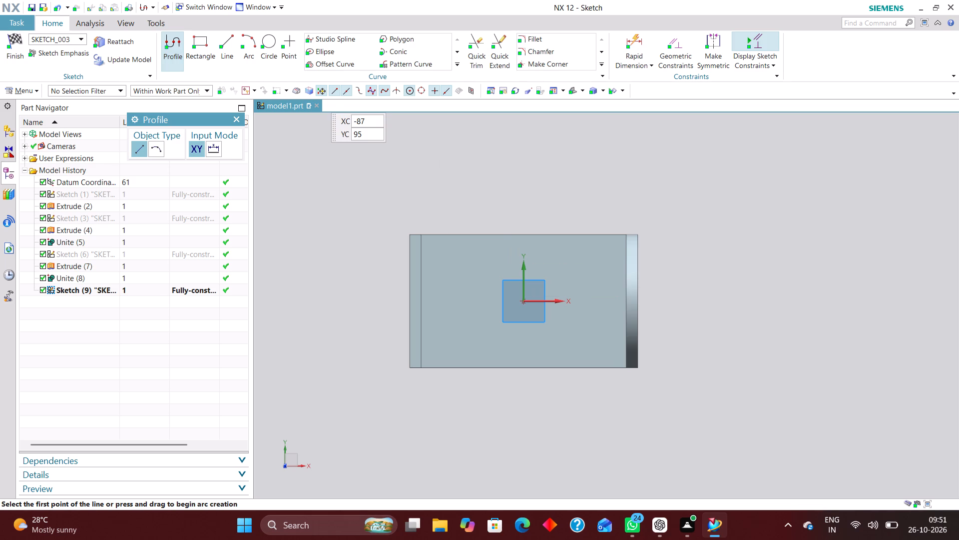
pyautogui.click(197, 39)
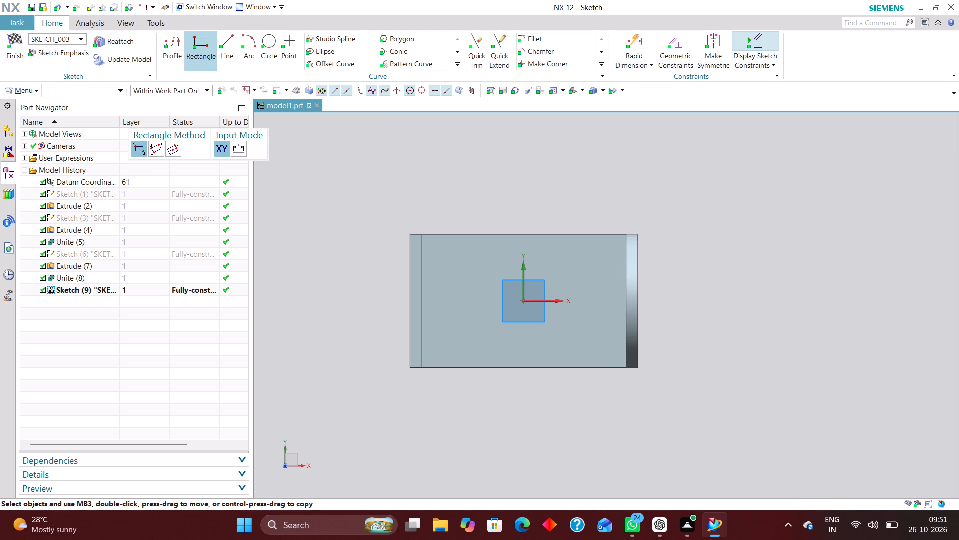
pyautogui.scroll(1, 474, 286)
pyautogui.click(411, 182)
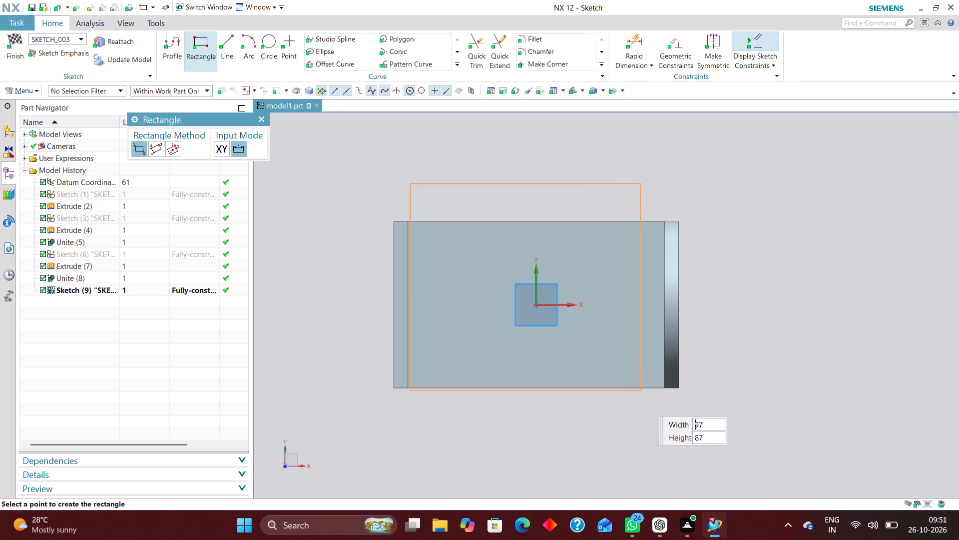
pyautogui.click(660, 429)
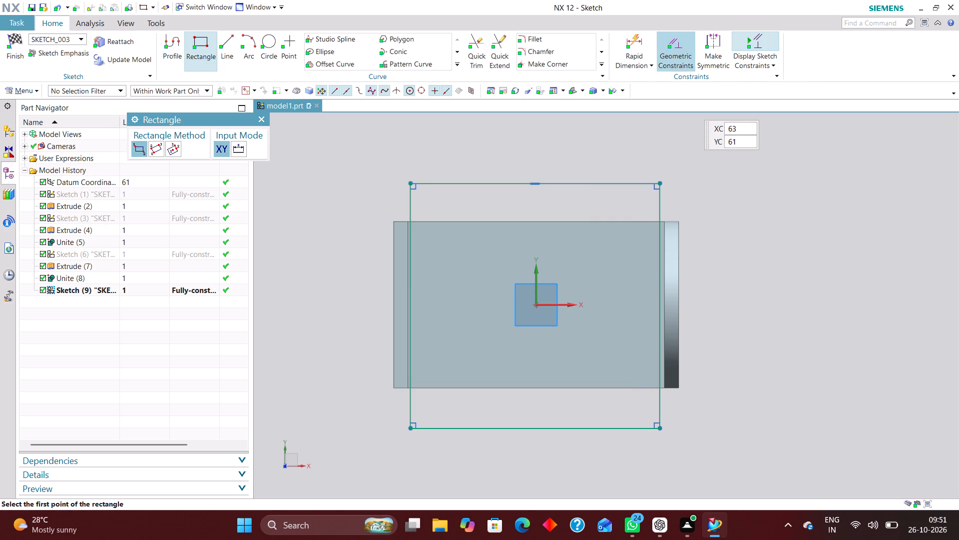
# Constrain the rectangle's top line midpoint onto the vertical axis and its right line midpoint onto the horizontal axis.
pyautogui.click(673, 45)
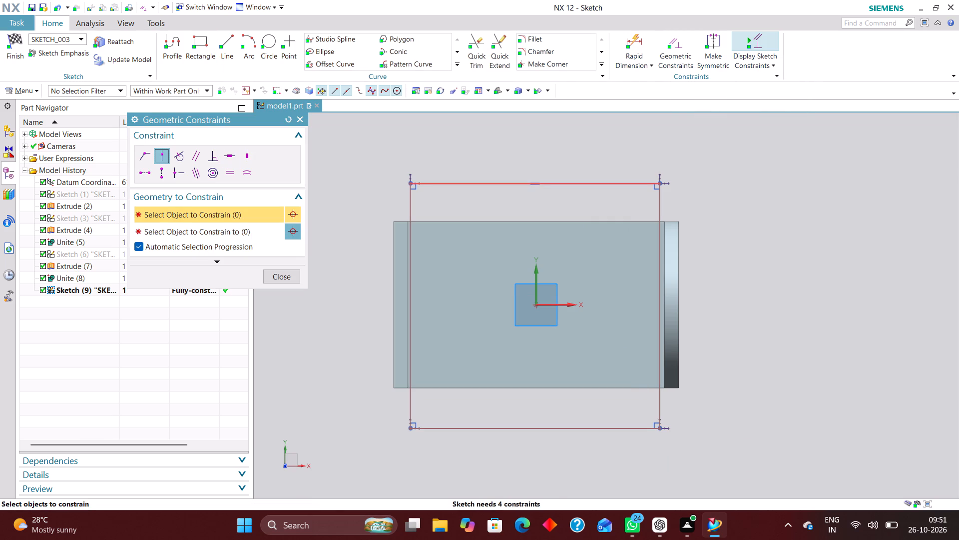
pyautogui.click(535, 185)
pyautogui.click(535, 284)
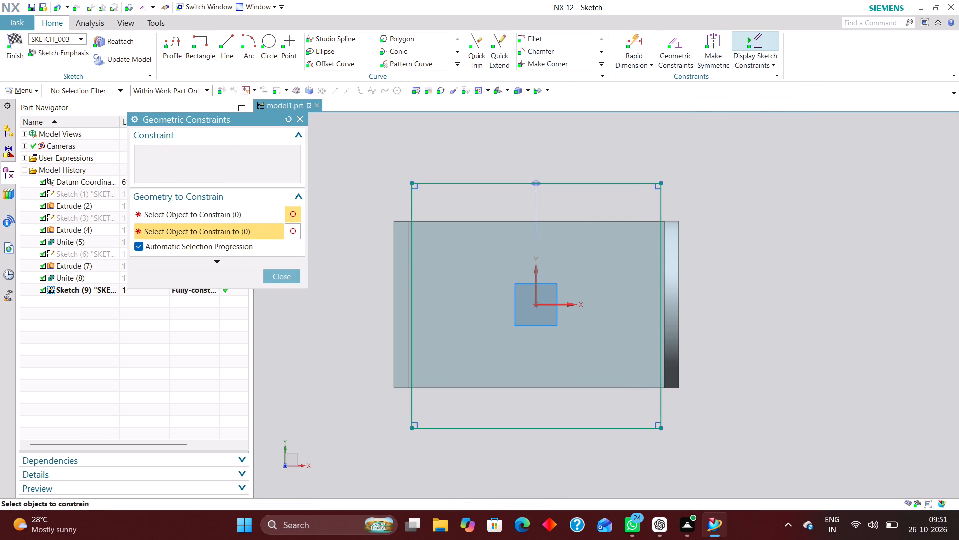
pyautogui.click(660, 303)
pyautogui.click(558, 305)
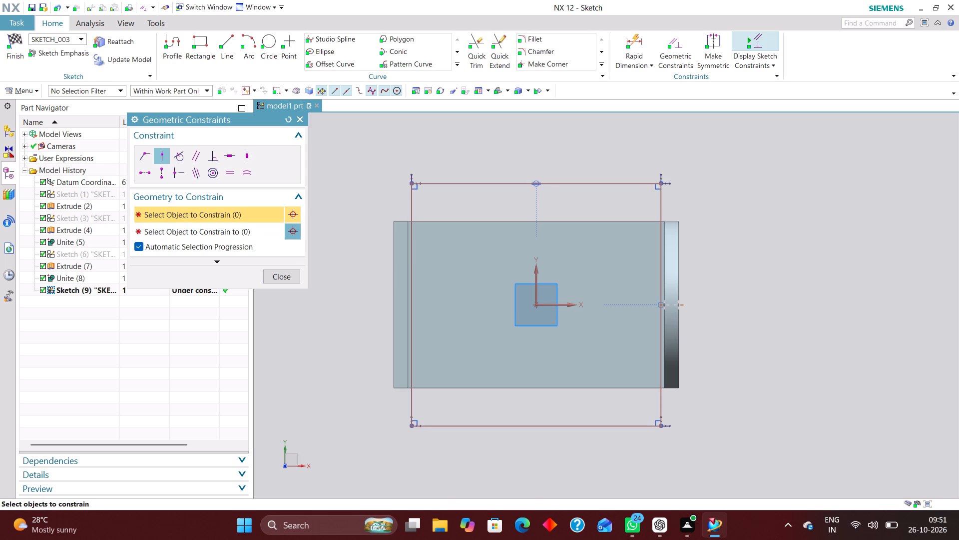
# Dimension the rectangle to a height of 70 mm and a width of 120 mm with Rapid Dimension.
pyautogui.click(638, 41)
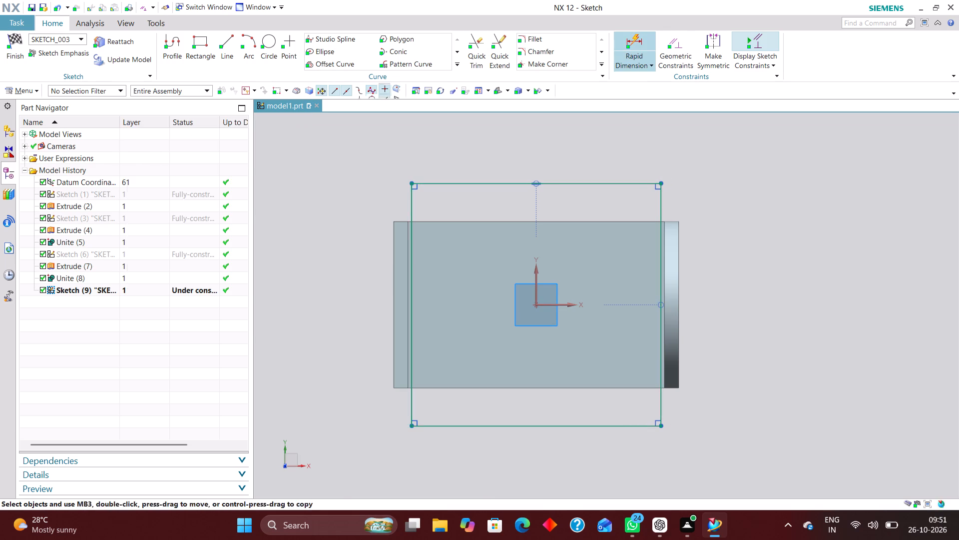
pyautogui.click(659, 397)
pyautogui.click(738, 300)
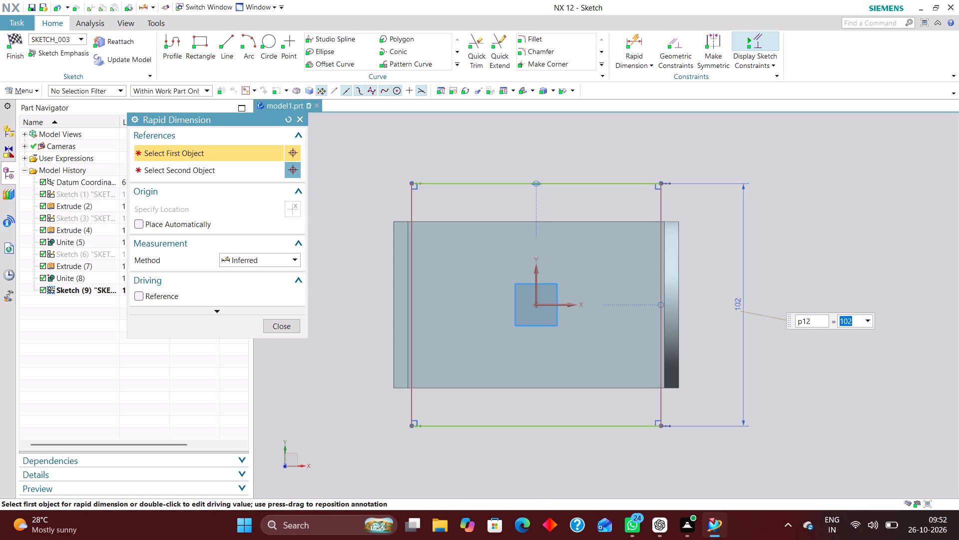
pyautogui.write('70')
pyautogui.press('Return')
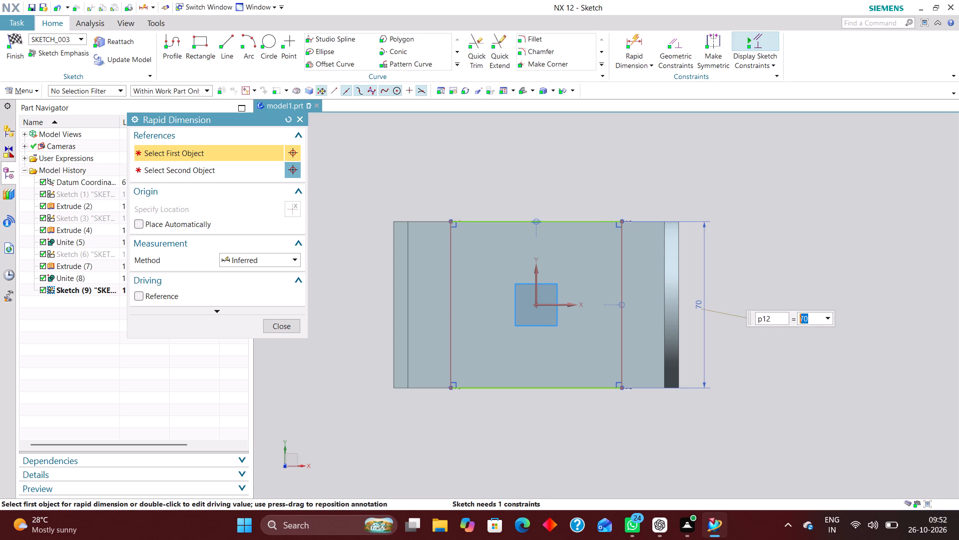
pyautogui.click(580, 219)
pyautogui.click(534, 161)
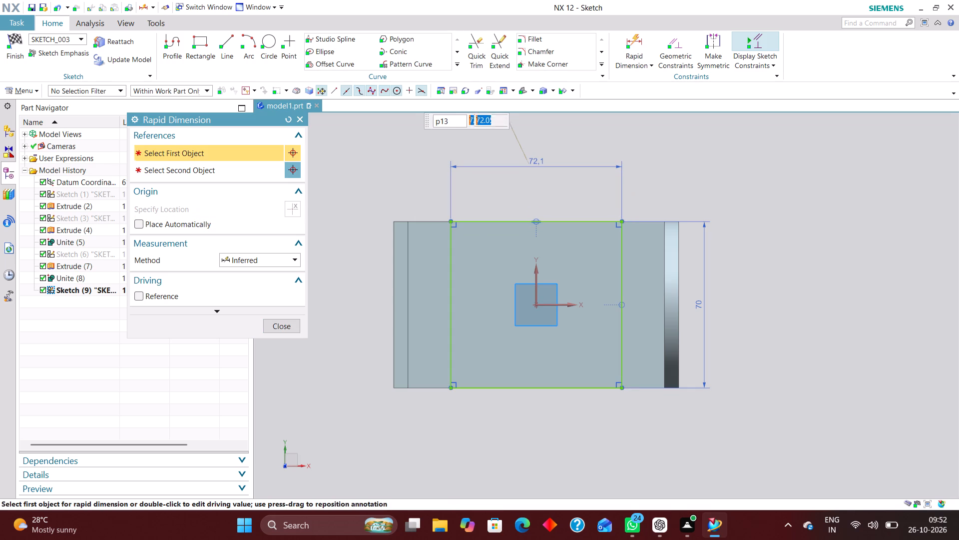
pyautogui.write('120')
pyautogui.press('Return')
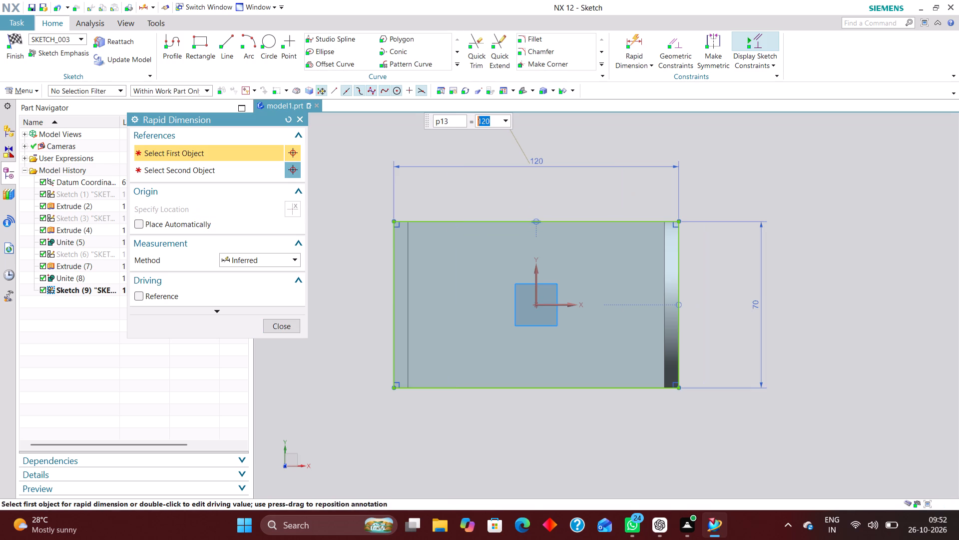
pyautogui.click(264, 326)
# Hide the bracket's solid body behind the sketch.
pyautogui.moveTo(477, 276); pyautogui.dragTo(485, 458, button='right')
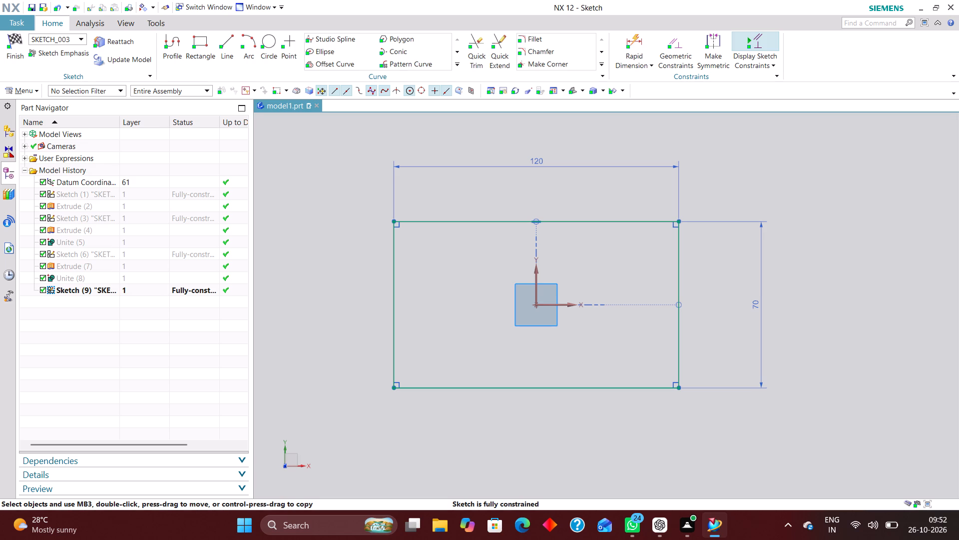
# Draw a large circle centred below the origin, near the vertical axis, crossing the rectangle's bottom line.
pyautogui.click(257, 38)
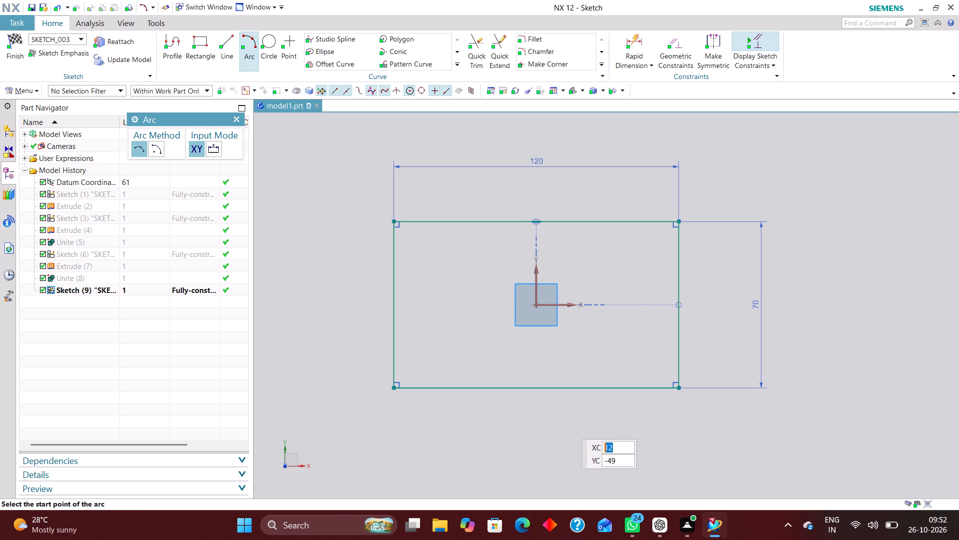
pyautogui.click(273, 43)
pyautogui.scroll(-2, 509, 333)
pyautogui.scroll(1, 552, 406)
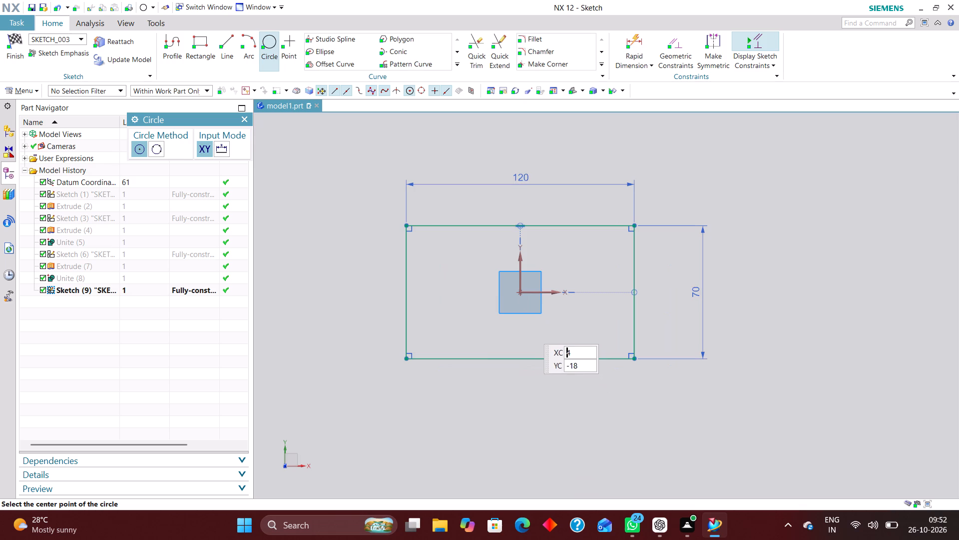
pyautogui.click(523, 332)
pyautogui.click(578, 400)
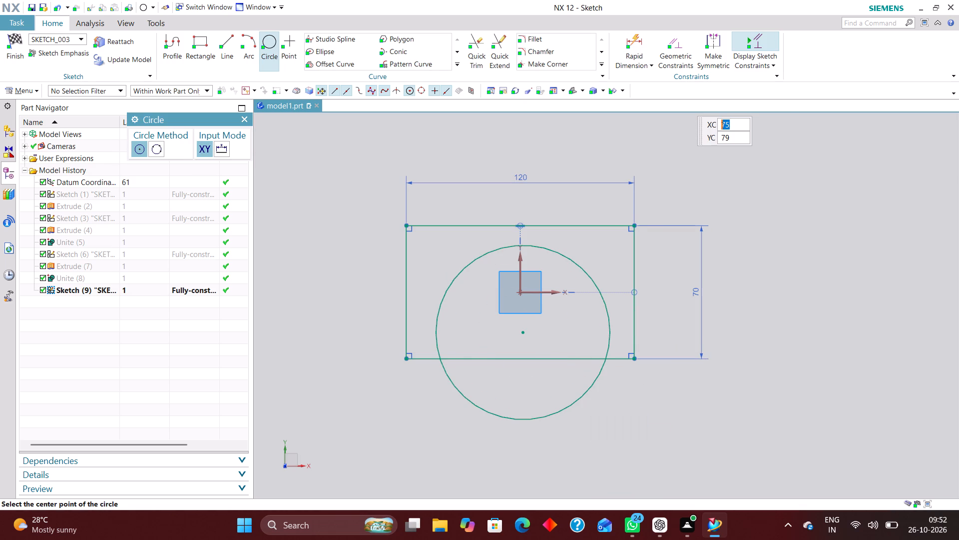
# Constrain the circle's centre onto the vertical axis with Point on Curve.
pyautogui.click(681, 45)
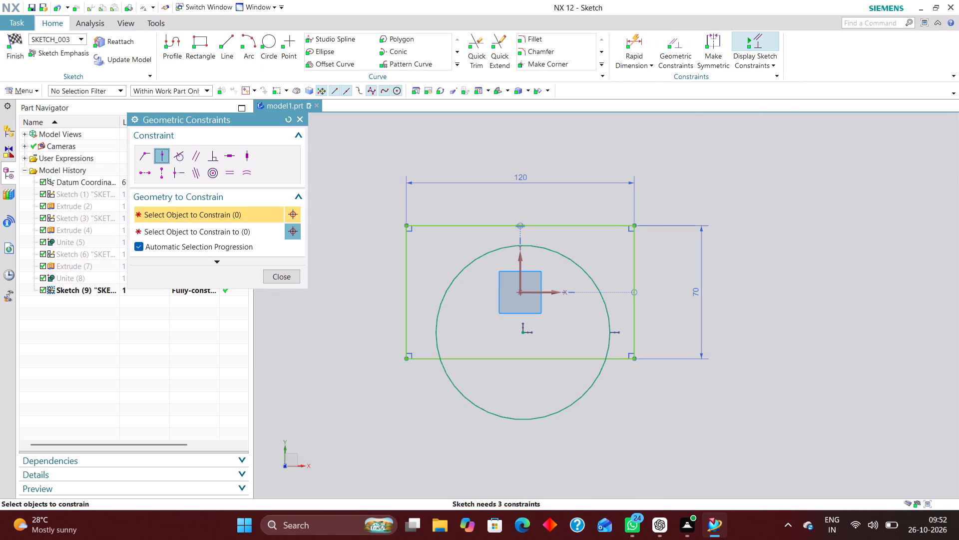
pyautogui.click(523, 329)
pyautogui.click(518, 274)
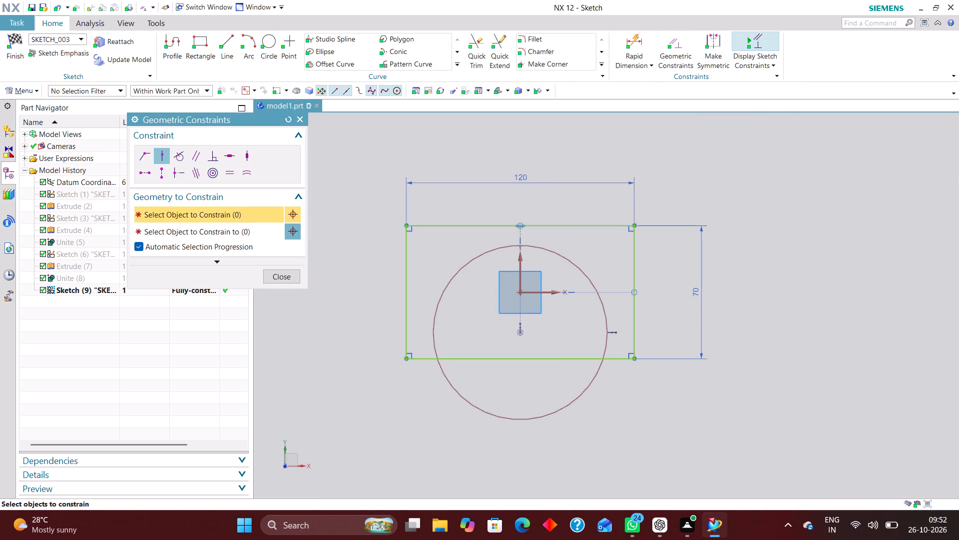
# Dimension the circle with a radius of 35 mm using the Radial method of Rapid Dimension.
pyautogui.click(638, 39)
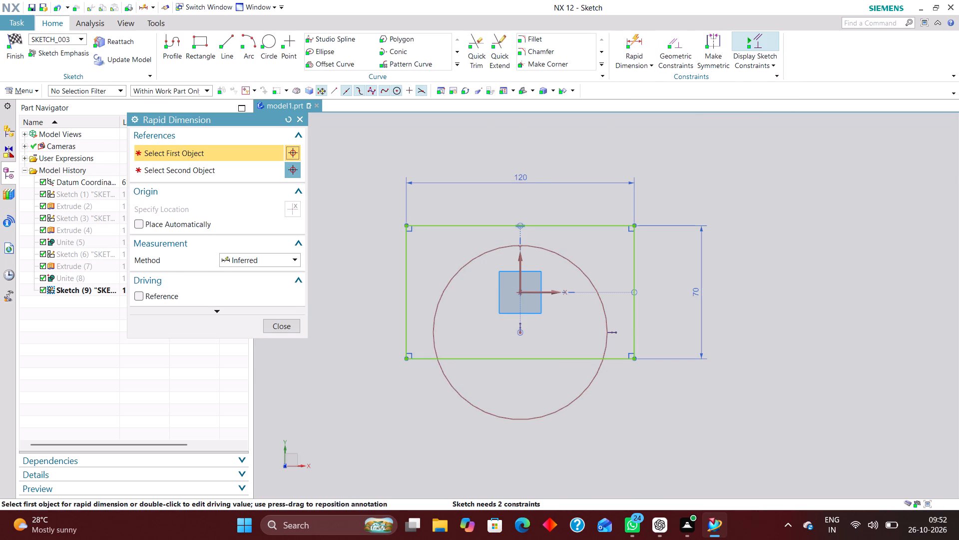
pyautogui.click(268, 258)
pyautogui.click(270, 357)
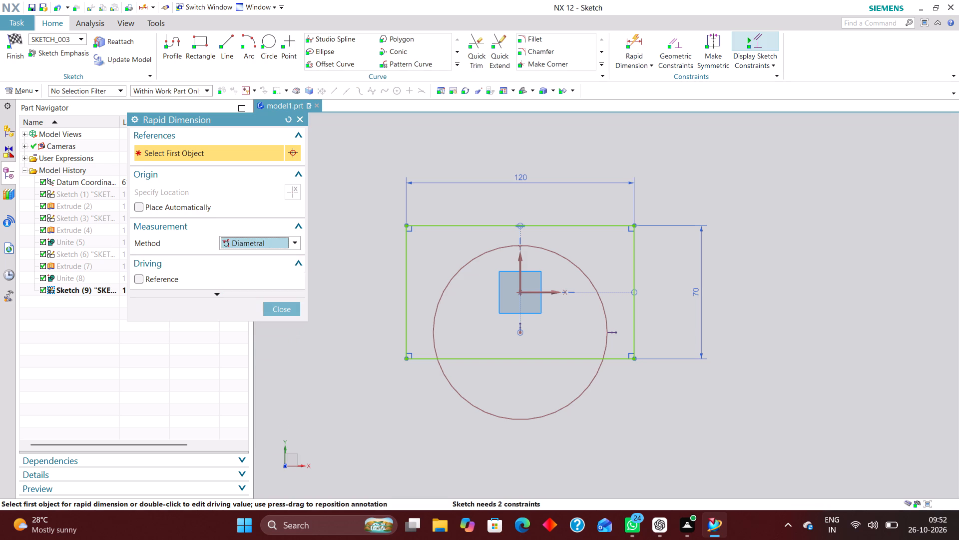
pyautogui.click(297, 245)
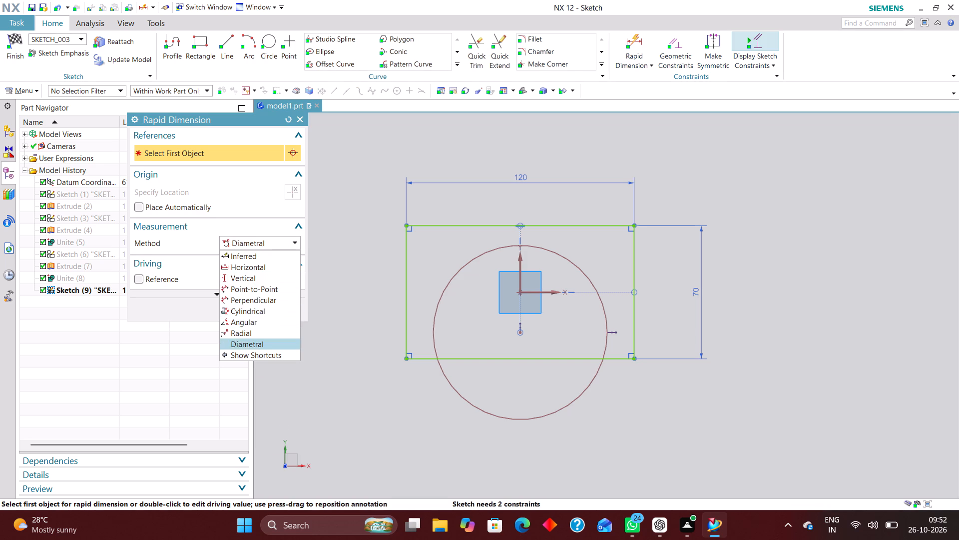
pyautogui.click(256, 334)
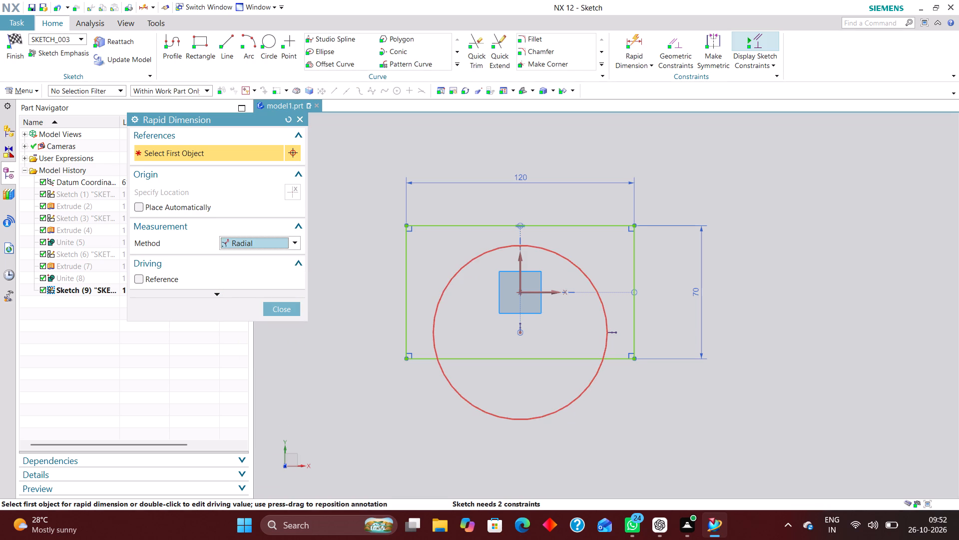
pyautogui.click(604, 310)
pyautogui.click(610, 253)
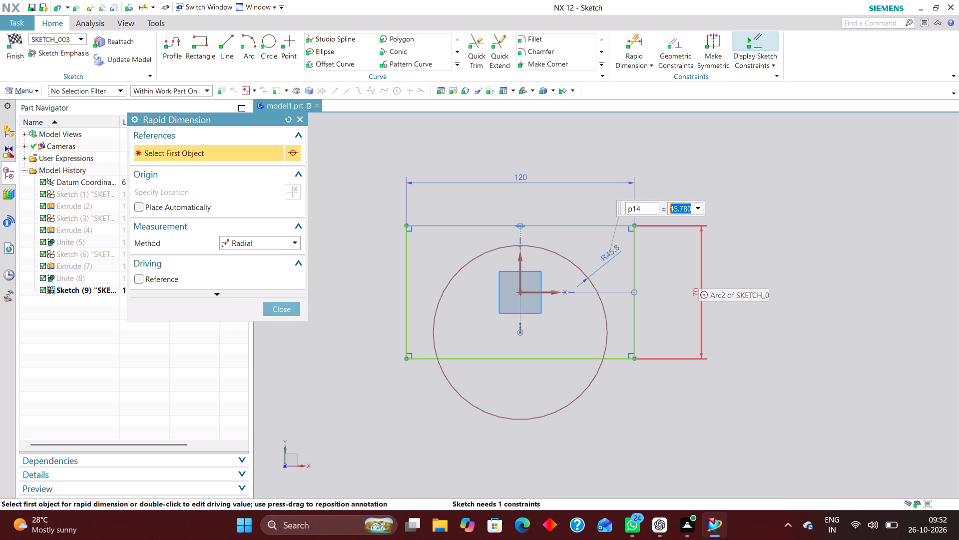
pyautogui.write('35')
pyautogui.press('Return')
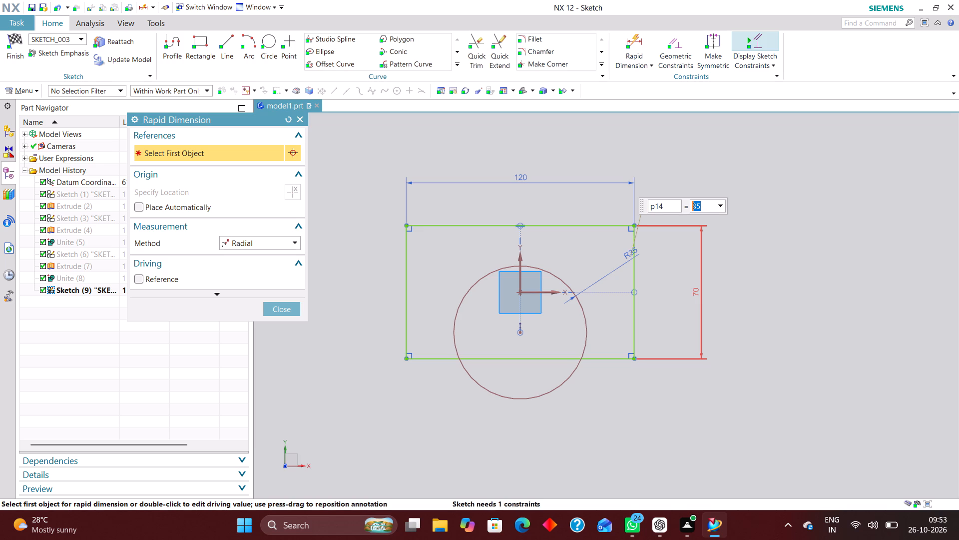
pyautogui.click(279, 307)
# Move the circle down along the vertical axis so only its top portion overlaps the rectangle.
pyautogui.moveTo(517, 331); pyautogui.dragTo(527, 406)
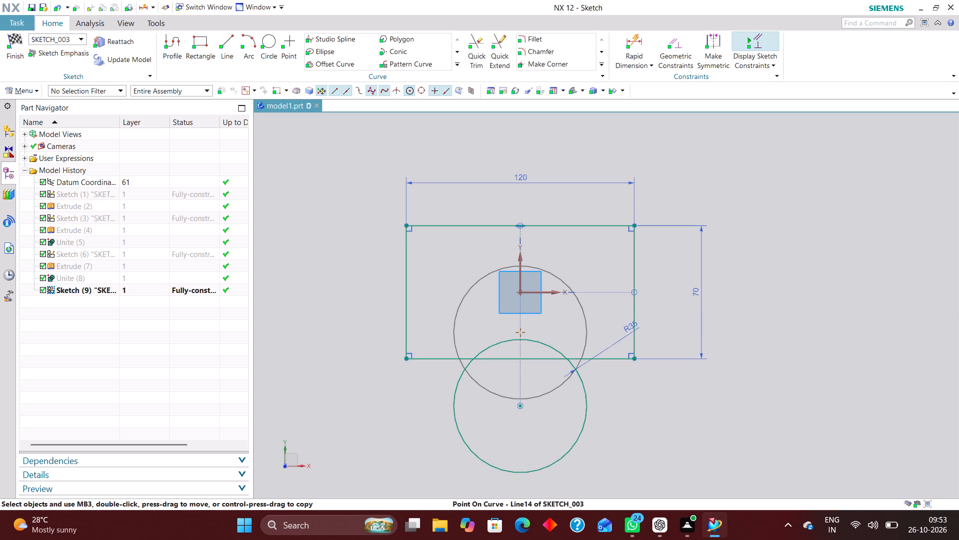
pyautogui.moveTo(527, 406); pyautogui.dragTo(527, 405)
pyautogui.scroll(2, 544, 318)
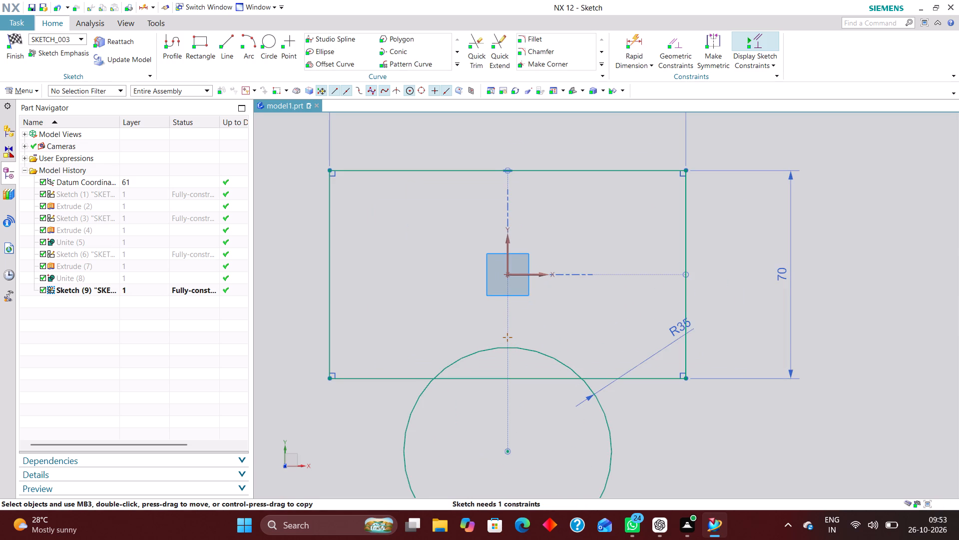
pyautogui.scroll(-3, 532, 347)
# Dimension the distance between the circle's top tangent point and the rectangle's bottom line to 10 mm with the Inferred method.
pyautogui.click(640, 39)
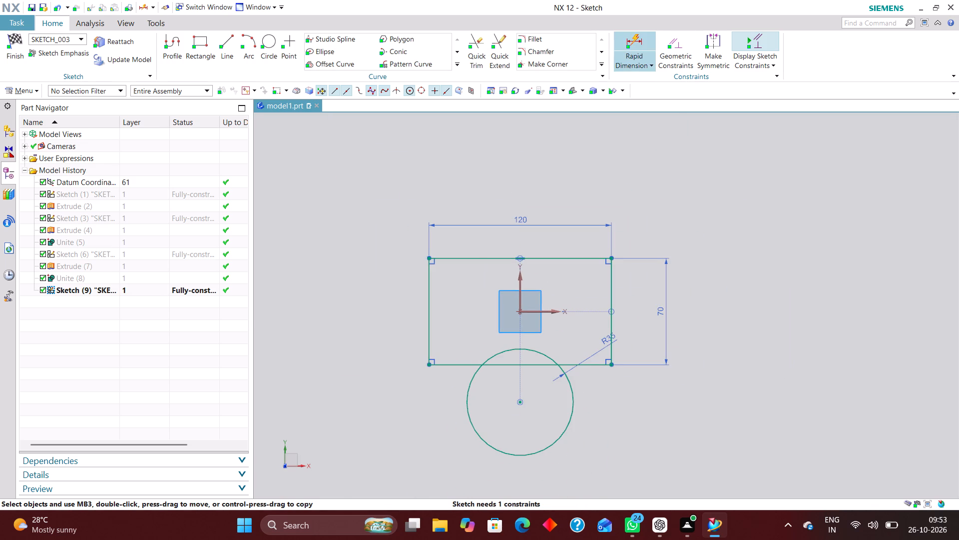
pyautogui.scroll(2, 534, 360)
pyautogui.click(260, 249)
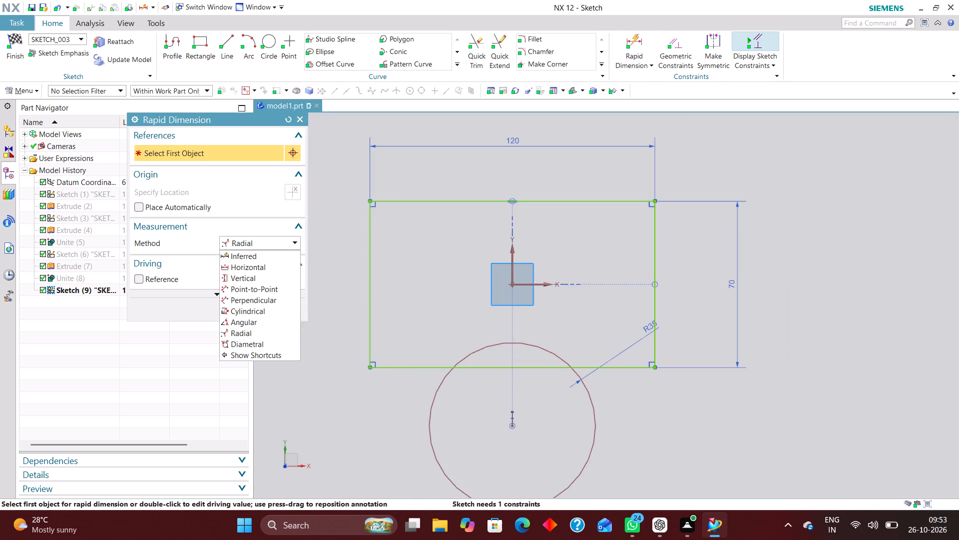
pyautogui.click(260, 252)
pyautogui.scroll(3, 485, 333)
pyautogui.click(539, 349)
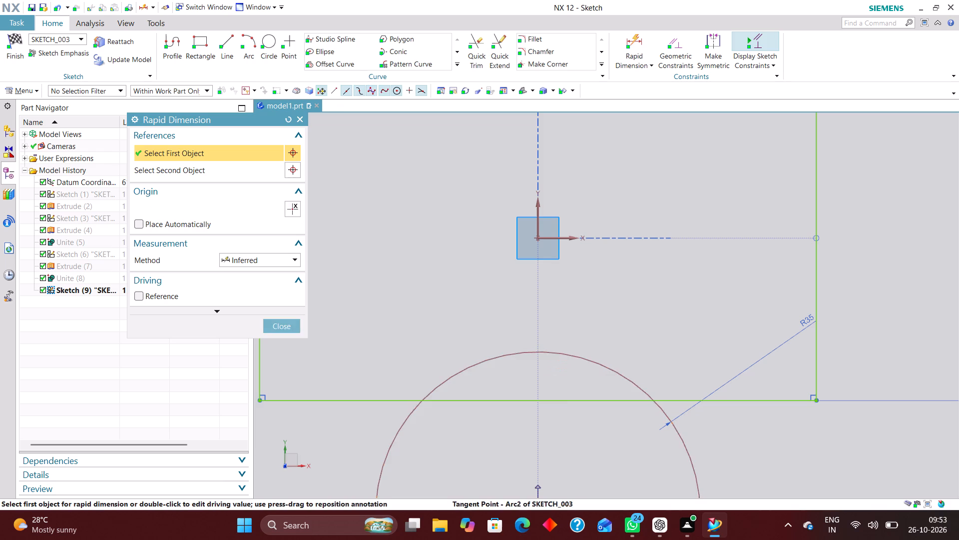
pyautogui.click(702, 395)
pyautogui.click(704, 295)
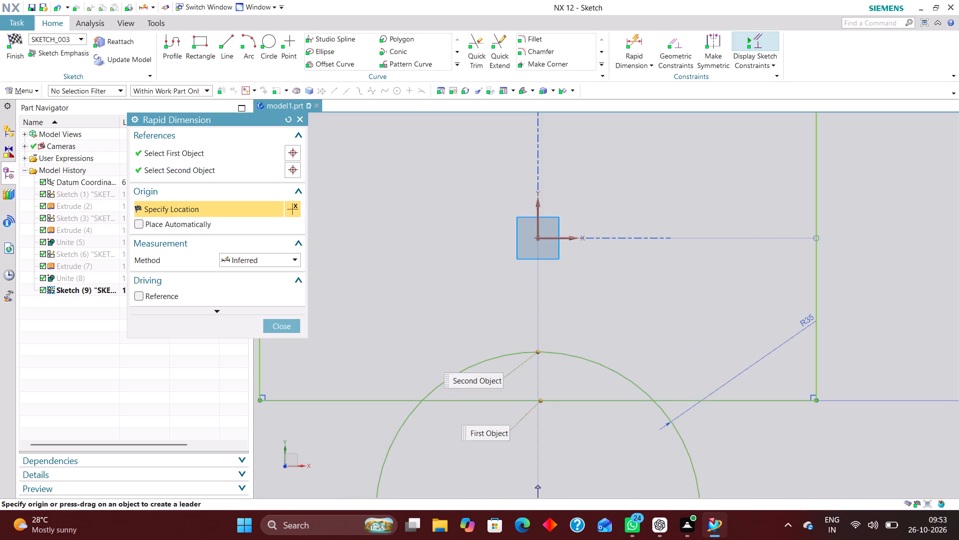
pyautogui.write('10')
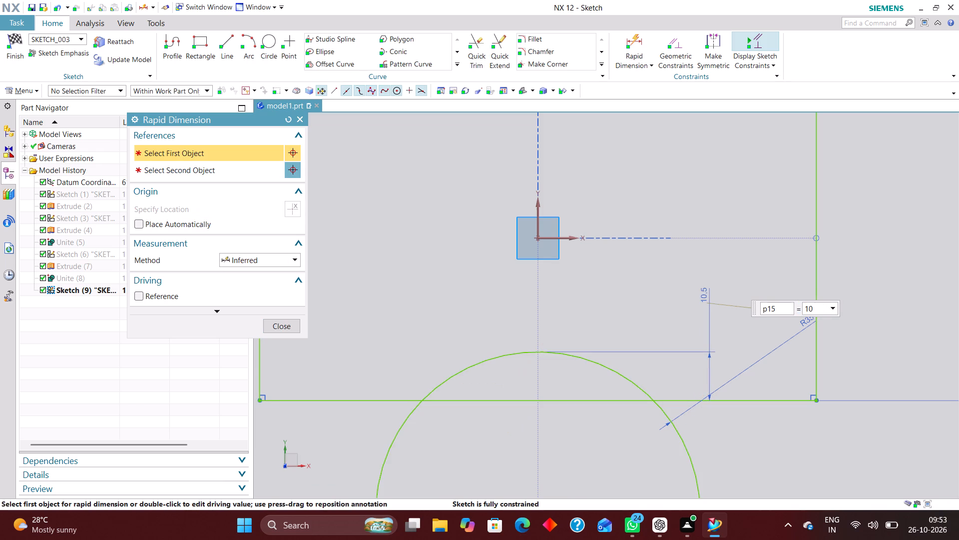
pyautogui.press('Return')
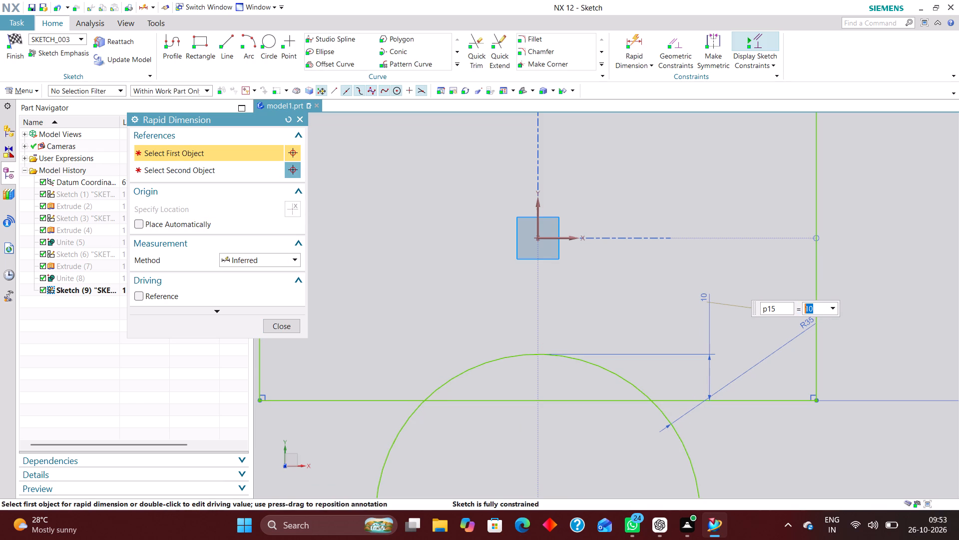
pyautogui.click(289, 325)
# Mirror the R35 circle about the sketch's horizontal axis with Mirror Curve.
pyautogui.scroll(-3, 467, 344)
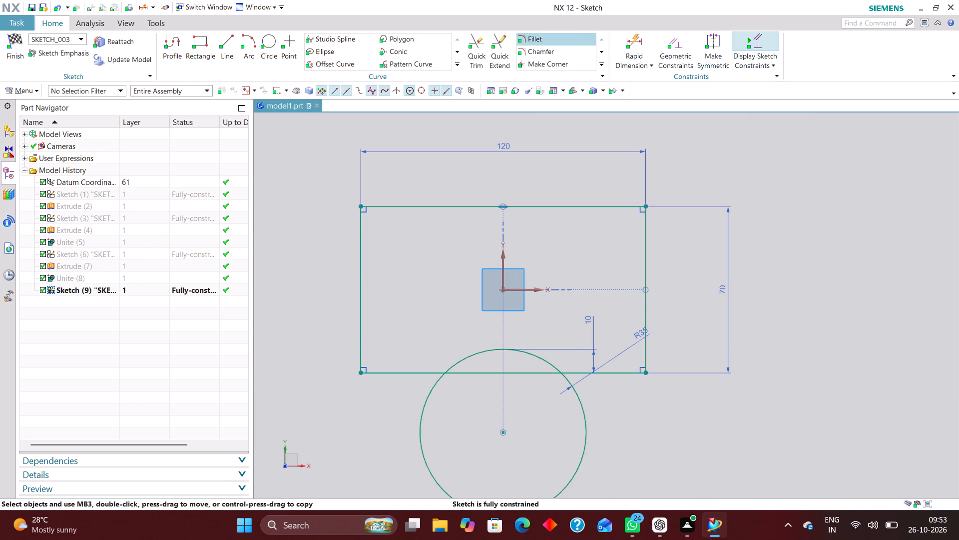
pyautogui.click(461, 66)
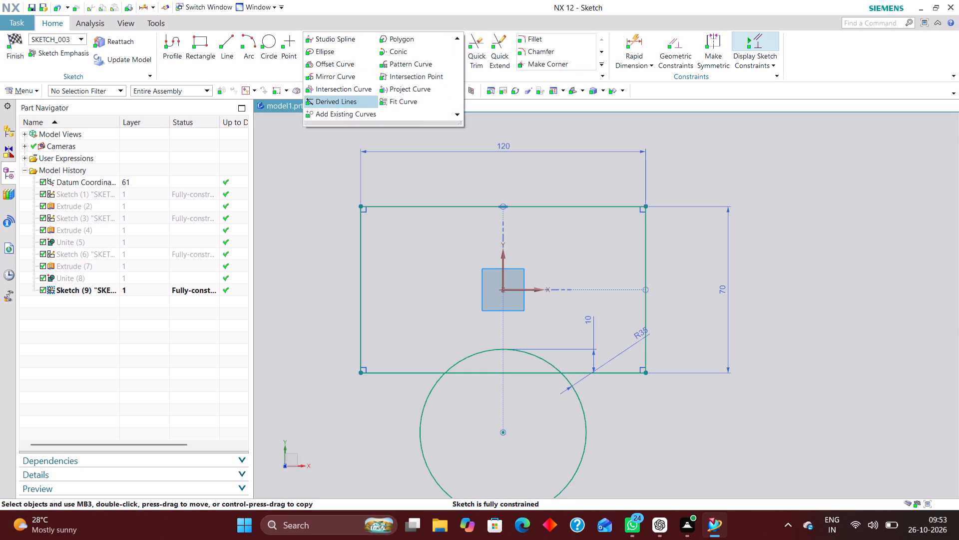
pyautogui.click(341, 77)
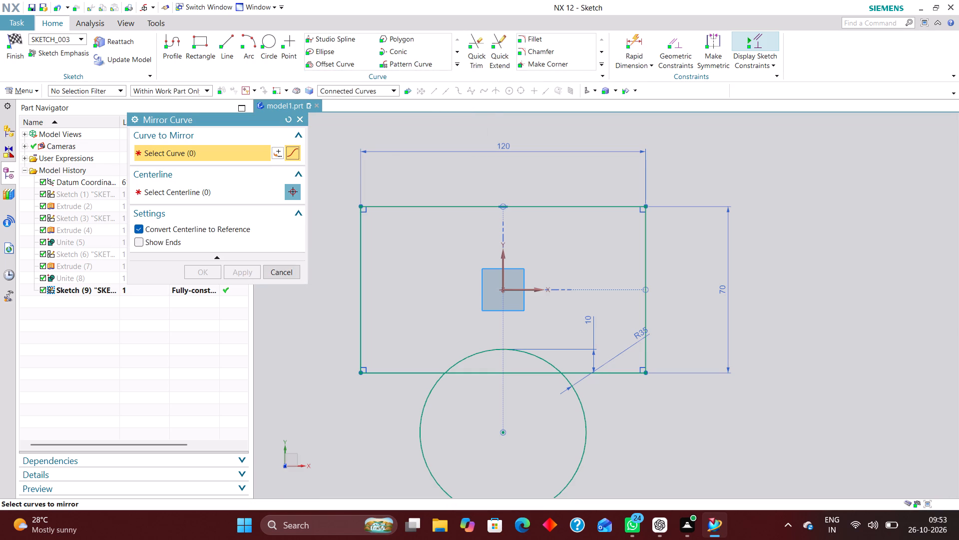
pyautogui.click(582, 432)
pyautogui.click(154, 188)
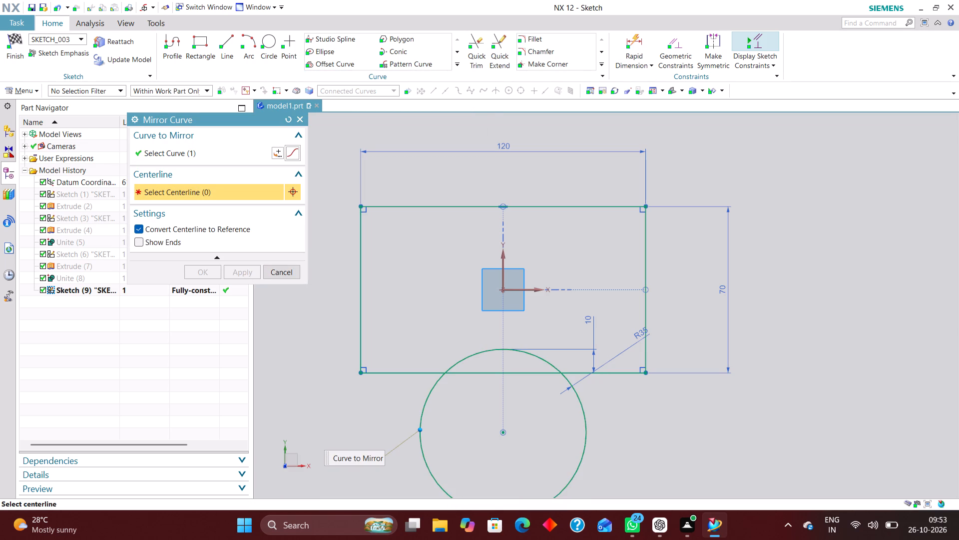
pyautogui.click(525, 289)
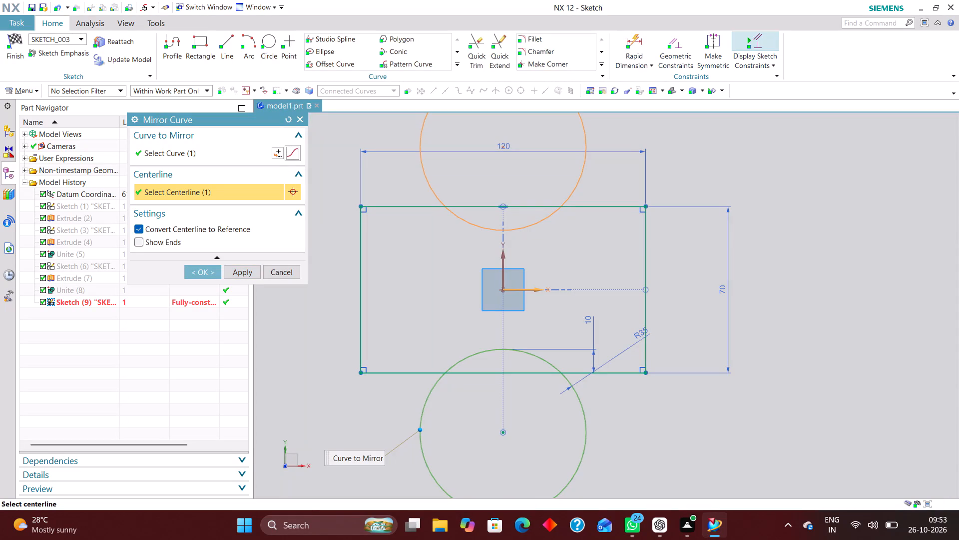
pyautogui.click(209, 272)
pyautogui.scroll(-1, 587, 315)
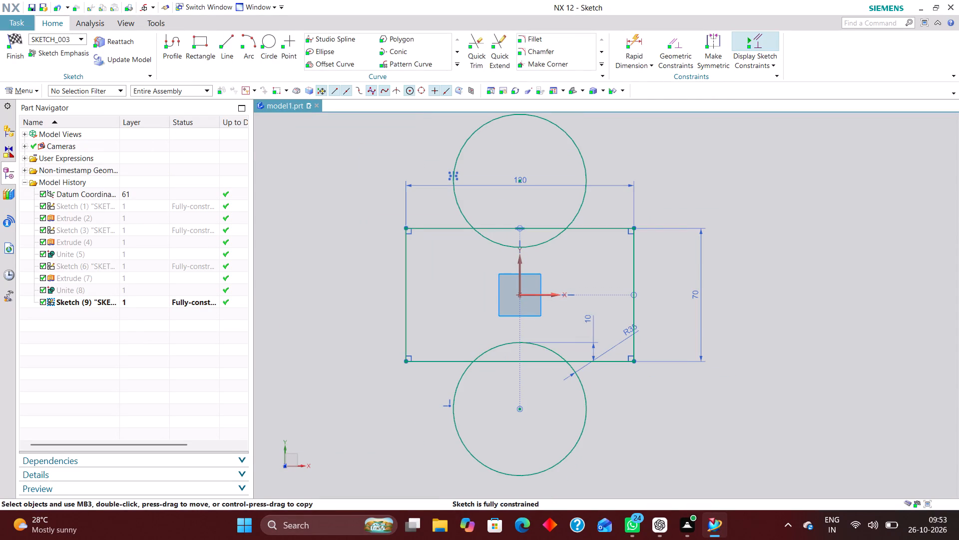
# Trim the segments of the rectangle's top and bottom lines that lie inside the circles with Quick Trim.
pyautogui.click(475, 48)
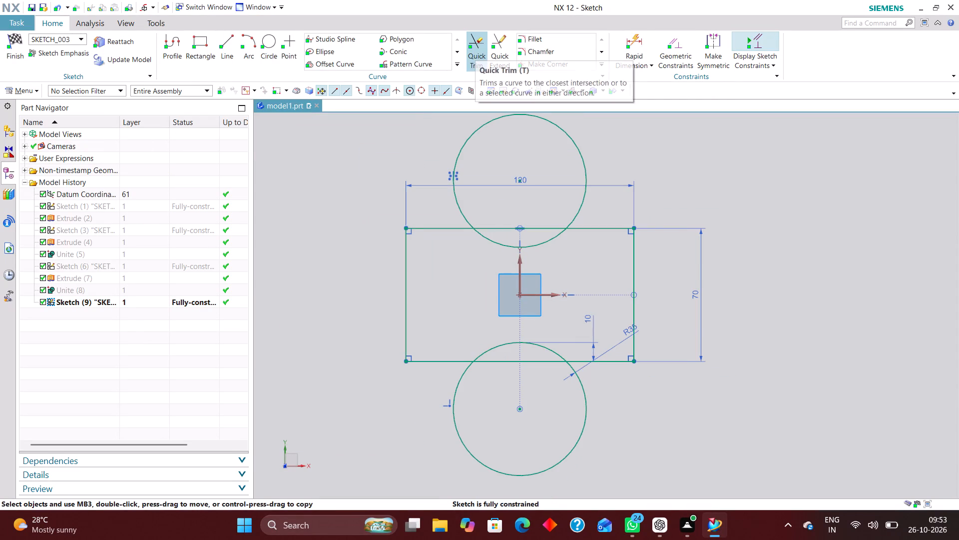
pyautogui.scroll(5, 508, 230)
pyautogui.scroll(-3, 505, 238)
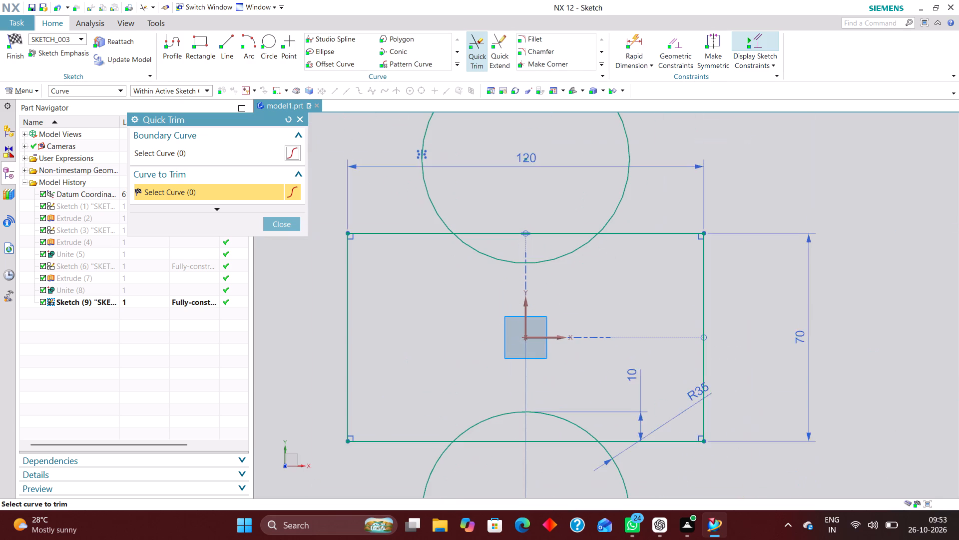
pyautogui.click(482, 232)
pyautogui.scroll(-2, 537, 207)
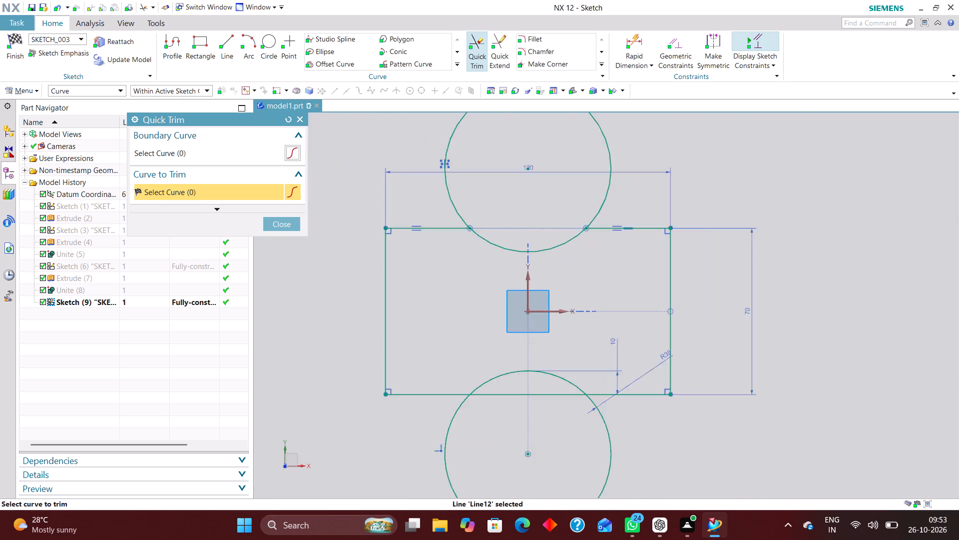
pyautogui.scroll(-1, 520, 256)
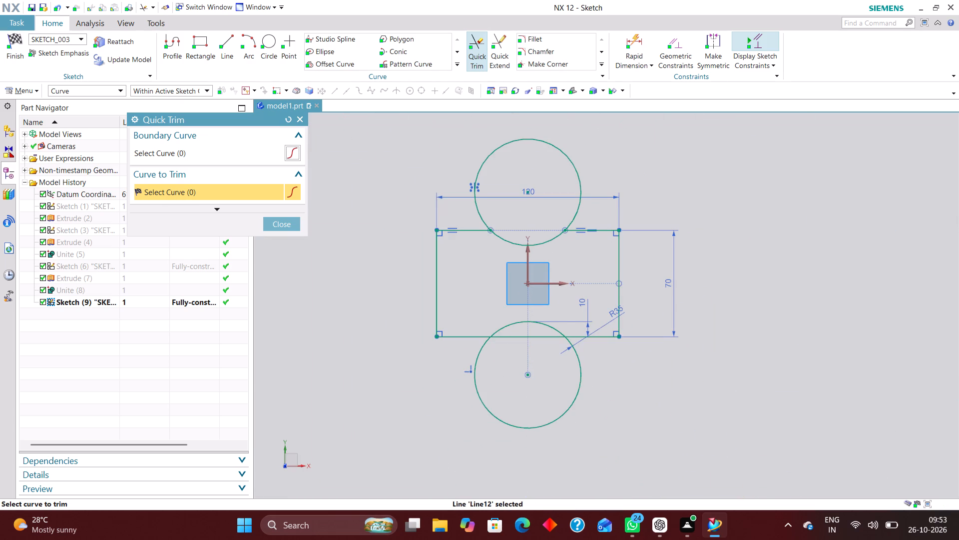
pyautogui.scroll(3, 523, 345)
pyautogui.click(522, 325)
# Trim away the circle portions outside the rectangle, leaving concave arcs in its top and bottom edges.
pyautogui.scroll(-2, 497, 272)
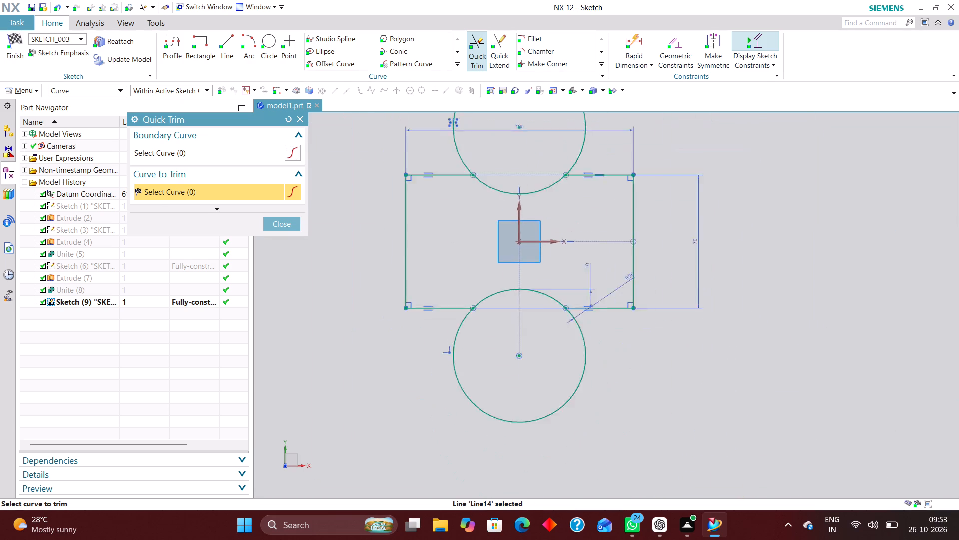
pyautogui.scroll(-1, 497, 272)
pyautogui.scroll(3, 481, 349)
pyautogui.click(451, 292)
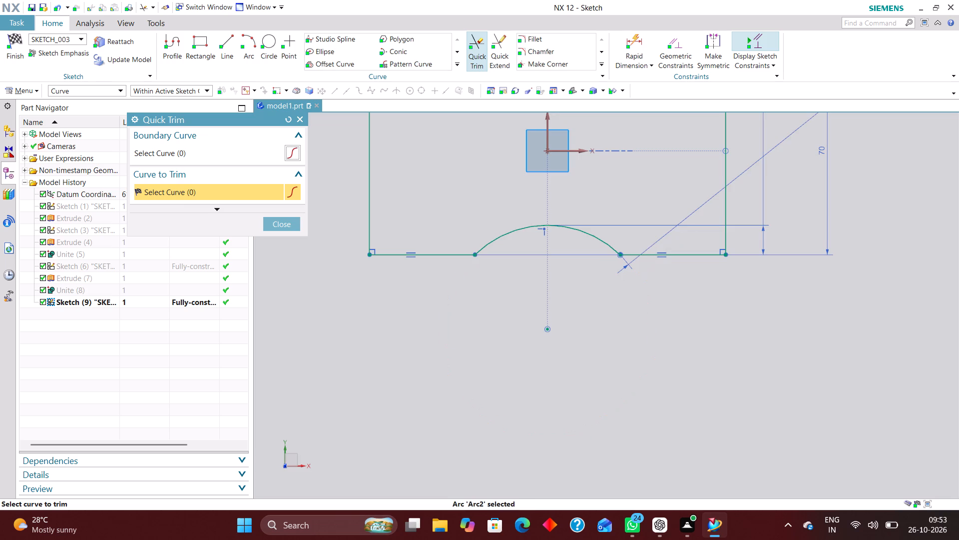
pyautogui.scroll(-4, 562, 455)
pyautogui.scroll(4, 570, 280)
pyautogui.scroll(-2, 508, 208)
pyautogui.scroll(3, 523, 358)
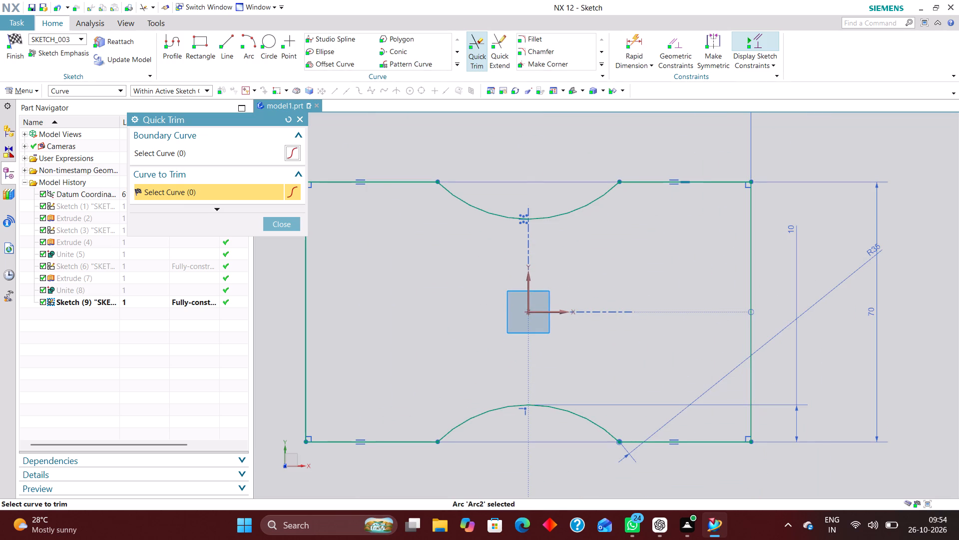
pyautogui.click(291, 226)
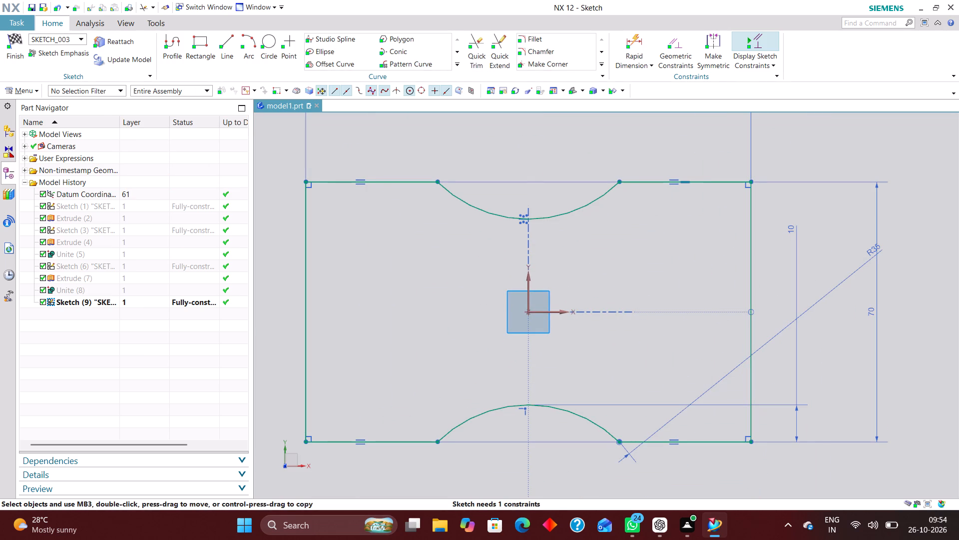
# Finish the sketch of the notched base profile.
pyautogui.scroll(-2, 566, 225)
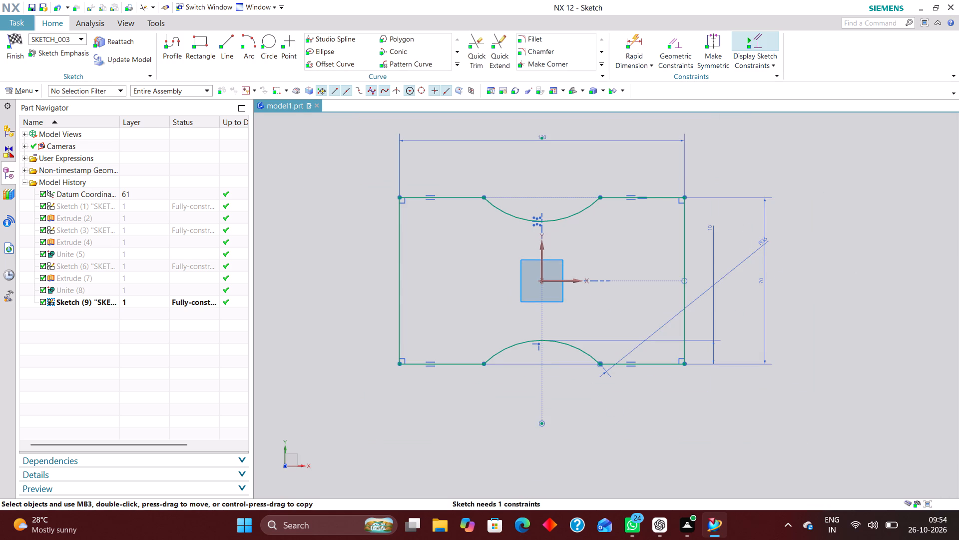
pyautogui.click(12, 36)
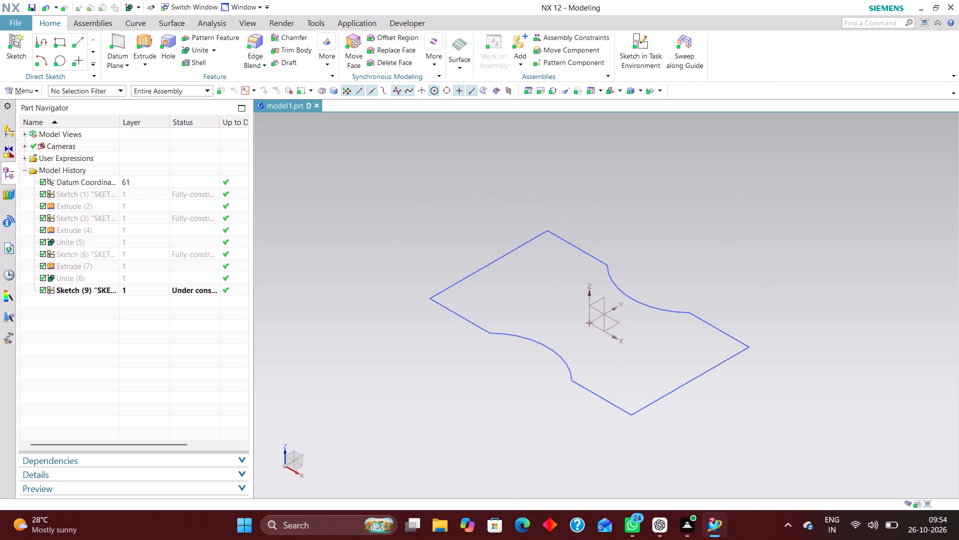
# Show the hidden bracket solid body again through its last Unite feature.
pyautogui.click(77, 279)
pyautogui.rightClick(78, 275)
pyautogui.click(126, 9)
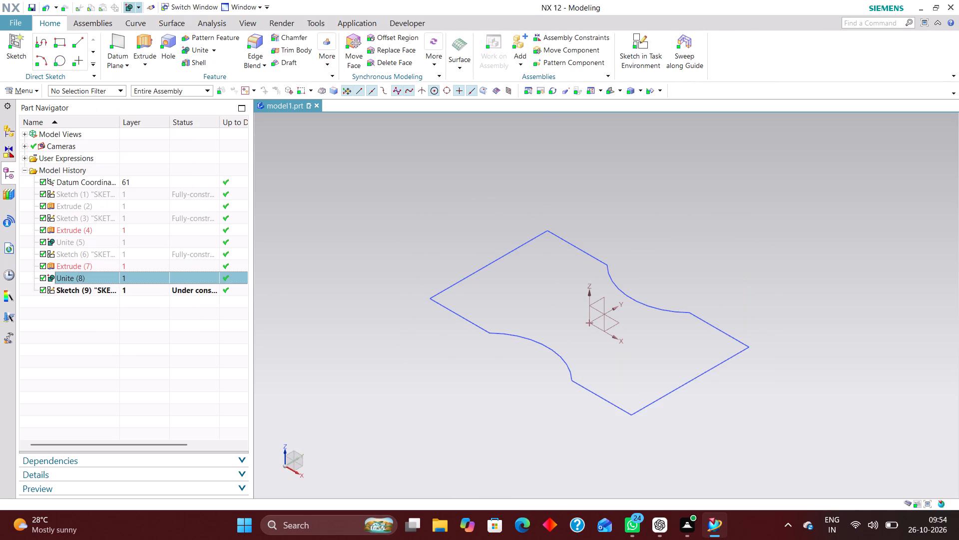
# Extrude the notched base profile from 0 to 10 mm as a separate body, with no Boolean.
pyautogui.click(139, 37)
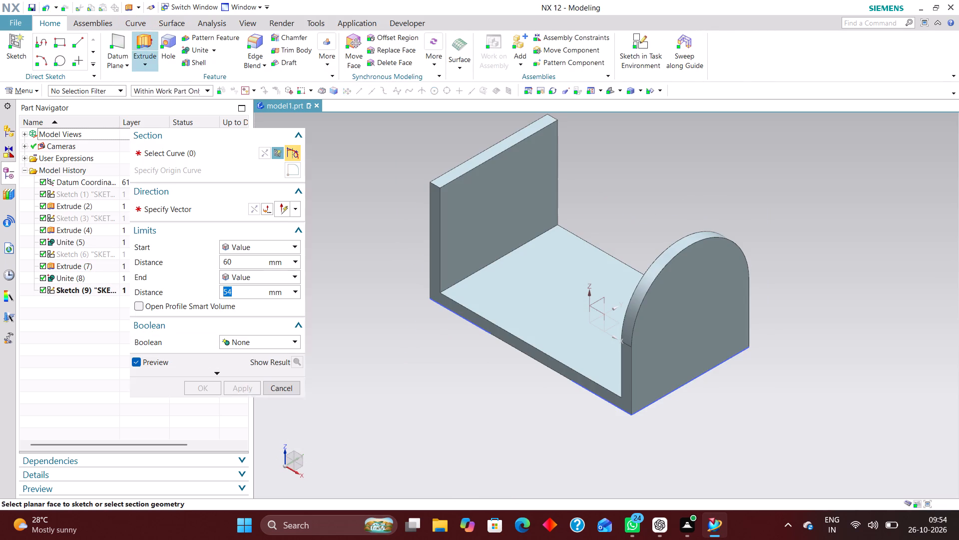
pyautogui.click(80, 289)
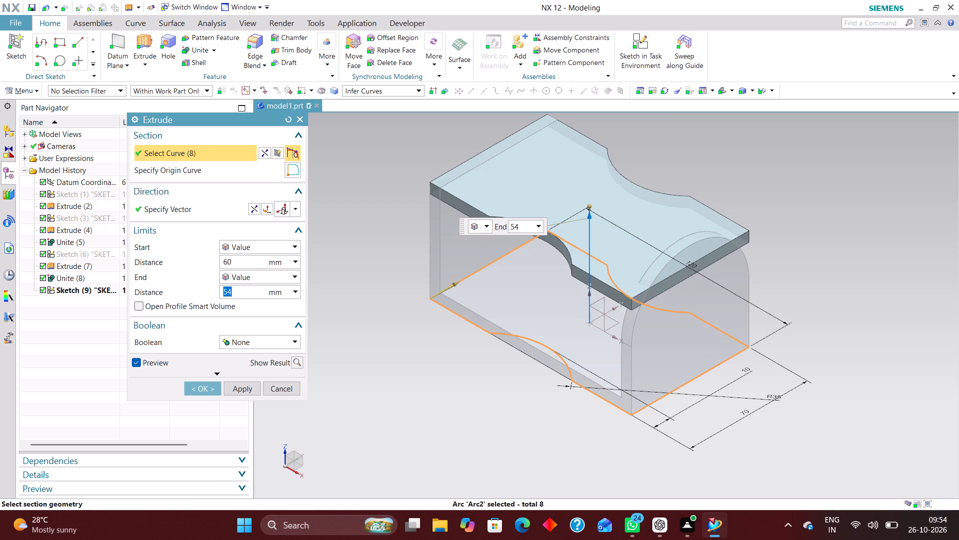
pyautogui.moveTo(574, 448); pyautogui.dragTo(598, 423, button='middle')
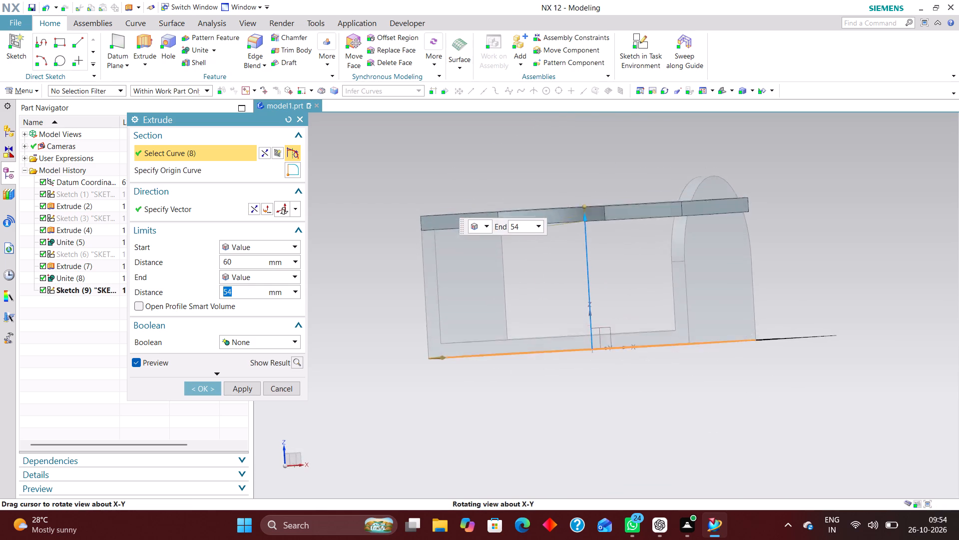
pyautogui.moveTo(598, 423); pyautogui.dragTo(602, 427, button='middle')
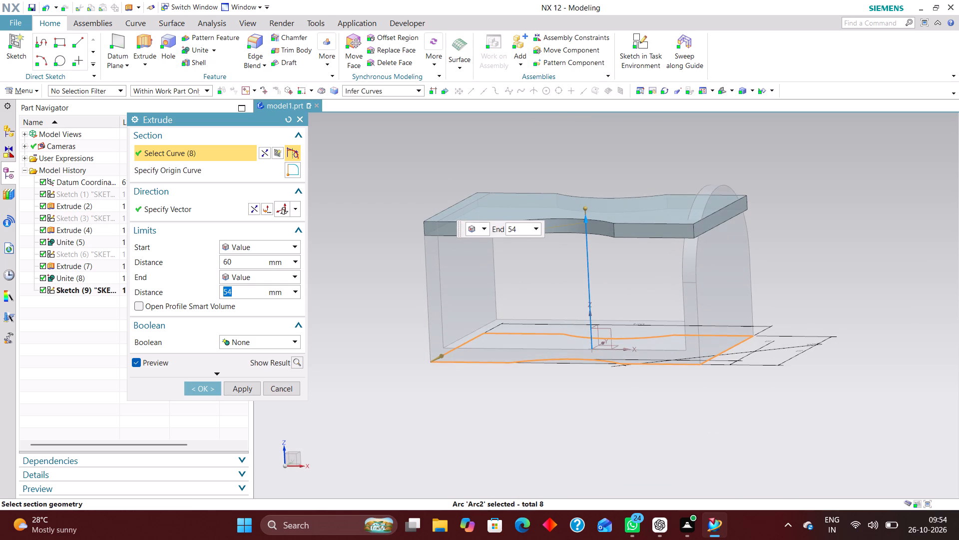
pyautogui.moveTo(233, 256); pyautogui.dragTo(177, 267)
pyautogui.press('0')
pyautogui.press('Return')
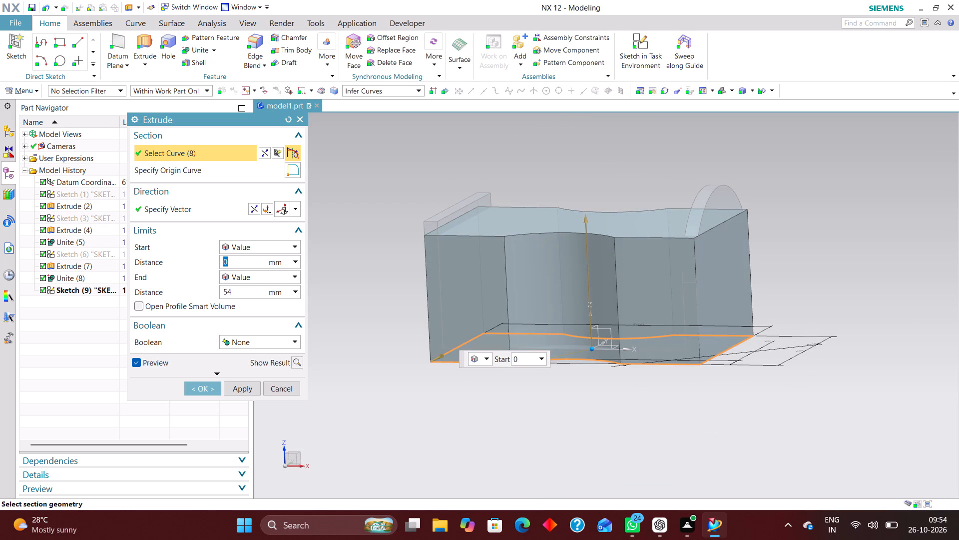
pyautogui.moveTo(235, 289); pyautogui.dragTo(199, 300)
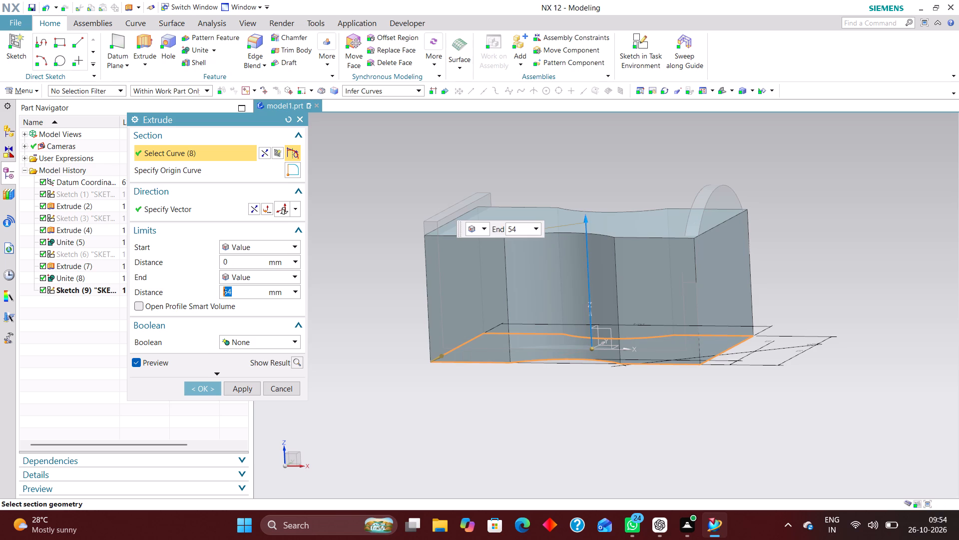
pyautogui.write('10')
pyautogui.press('Return')
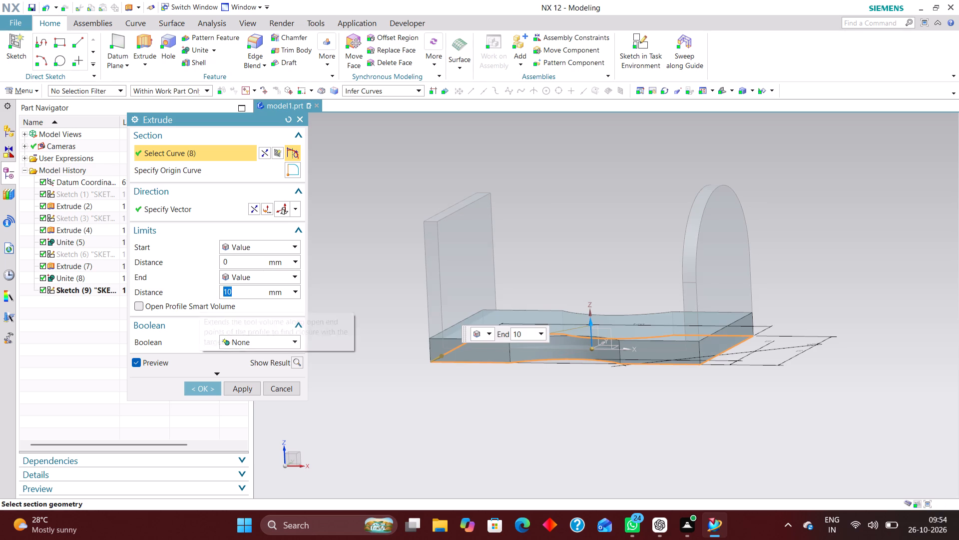
pyautogui.moveTo(844, 304); pyautogui.dragTo(841, 337, button='middle')
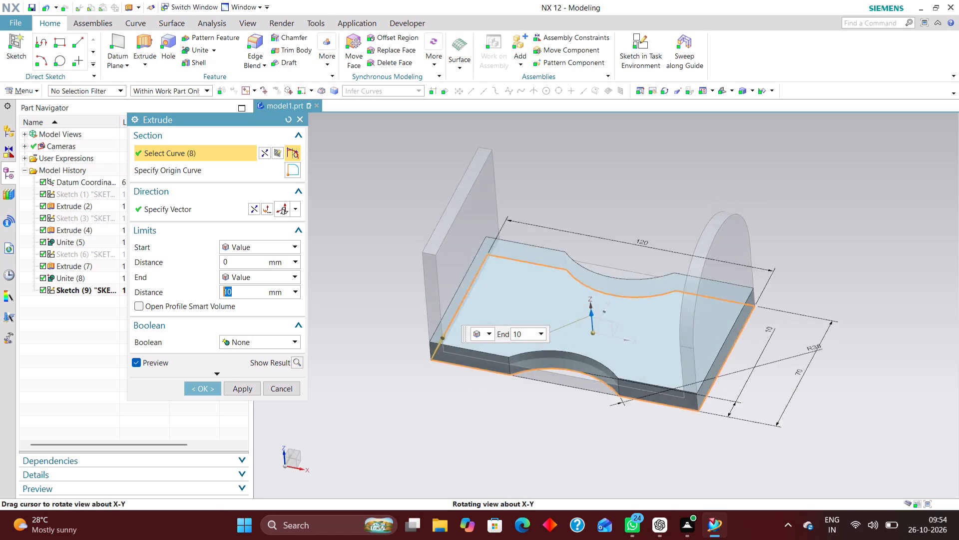
pyautogui.moveTo(841, 337); pyautogui.dragTo(846, 333, button='middle')
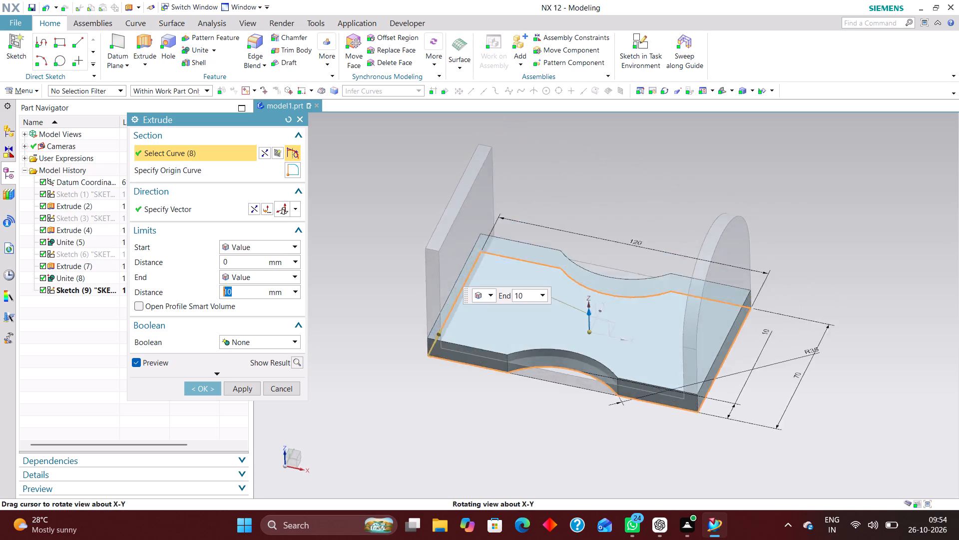
pyautogui.moveTo(846, 333); pyautogui.dragTo(858, 324, button='middle')
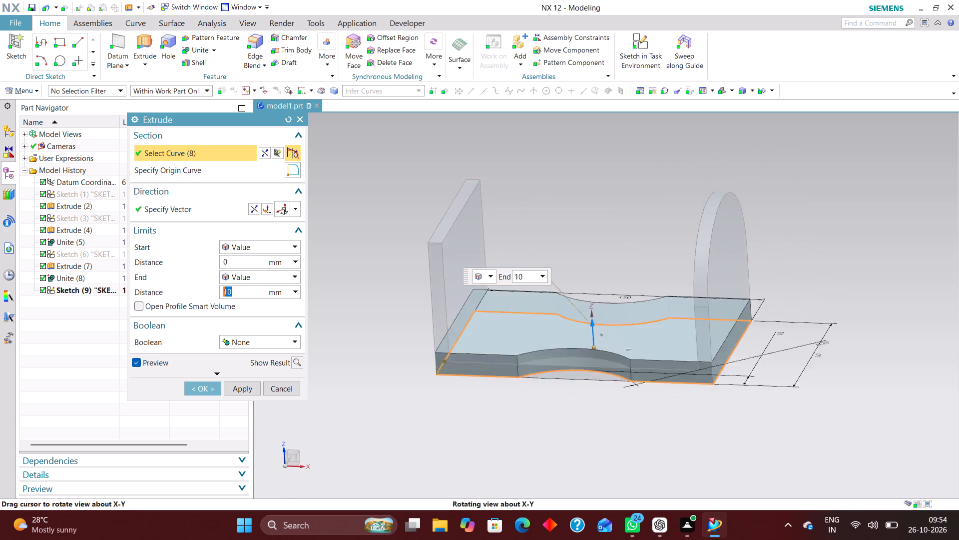
pyautogui.moveTo(858, 324); pyautogui.dragTo(858, 340, button='middle')
pyautogui.click(193, 385)
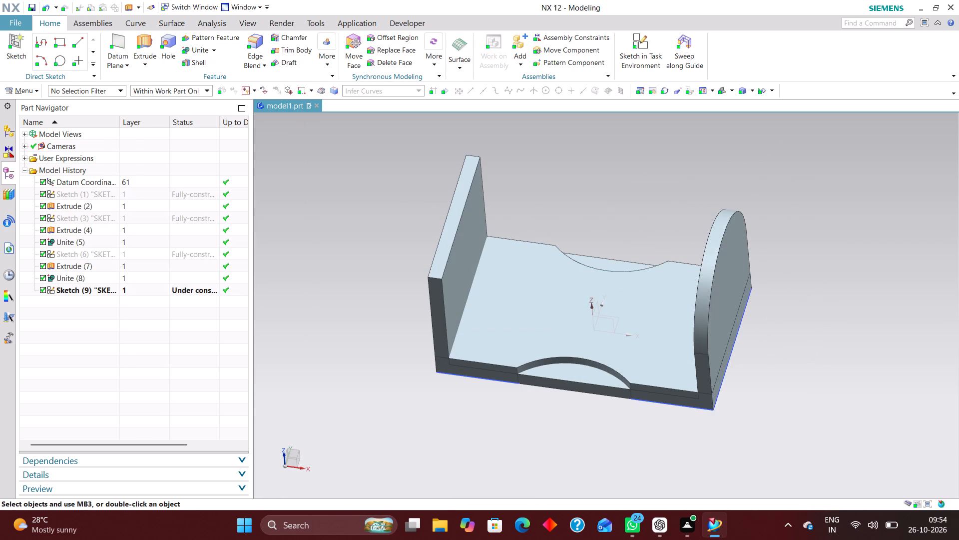
# Unite the notched base extrusion with the bracket body, defining regions to remove the two arc-shaped pieces filling the side notches.
pyautogui.moveTo(533, 405); pyautogui.dragTo(533, 377, button='middle')
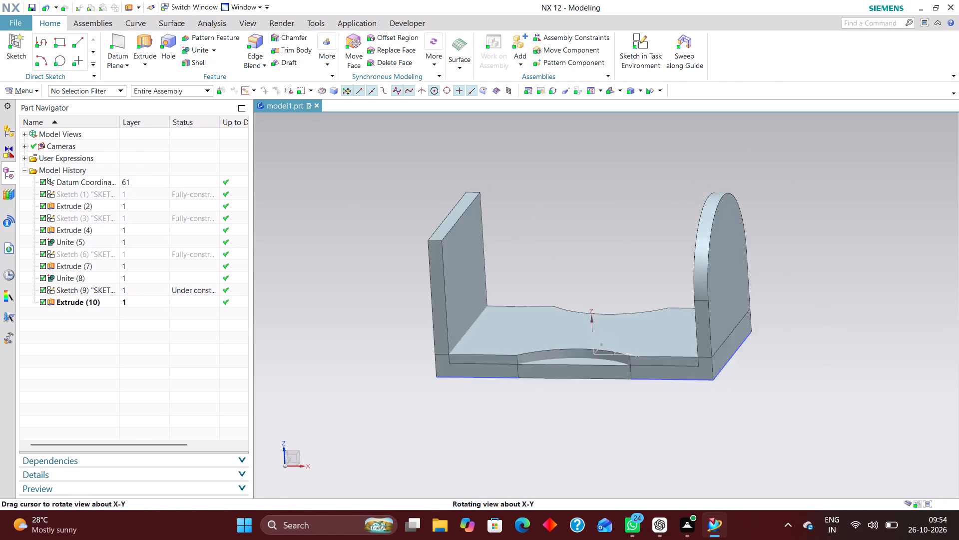
pyautogui.moveTo(533, 377); pyautogui.dragTo(527, 397, button='middle')
pyautogui.moveTo(530, 385); pyautogui.dragTo(536, 367, button='middle')
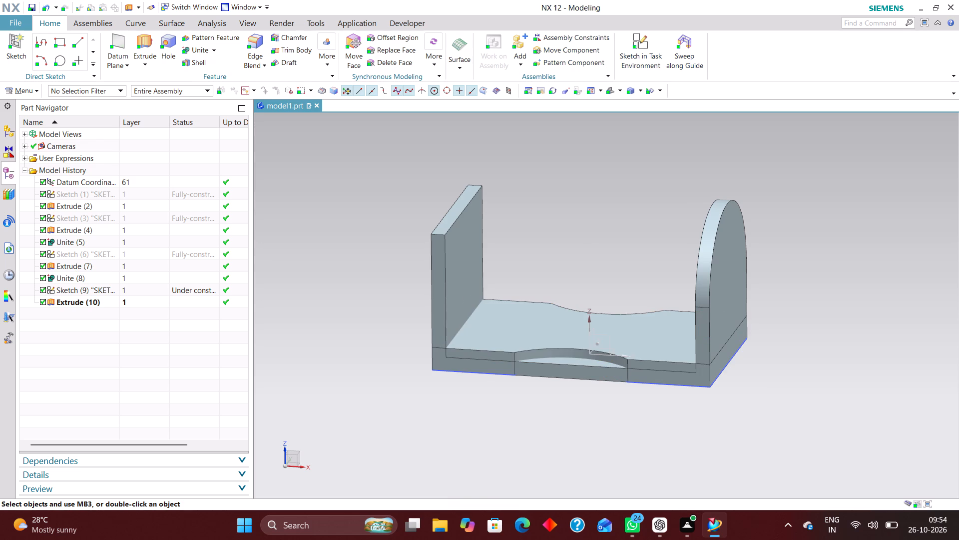
pyautogui.click(196, 51)
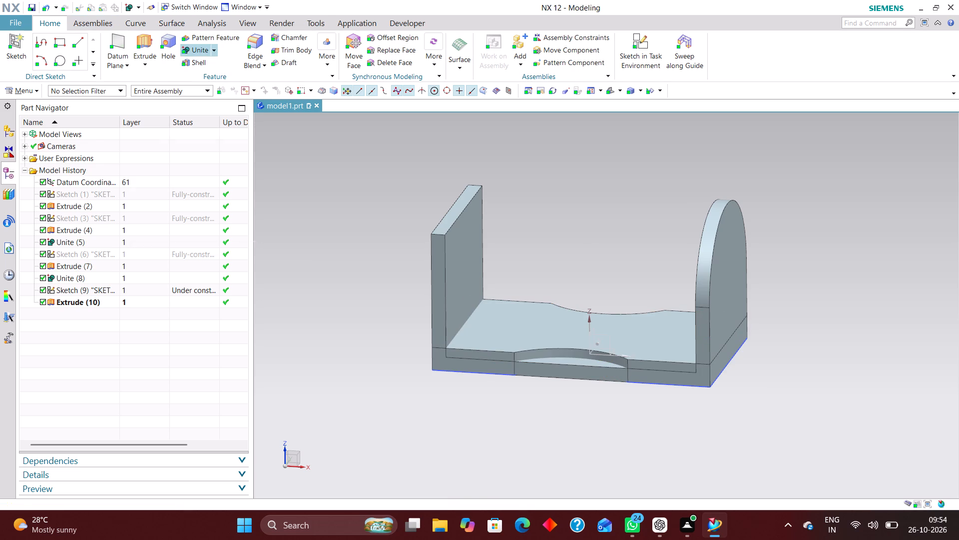
pyautogui.click(433, 244)
pyautogui.click(518, 312)
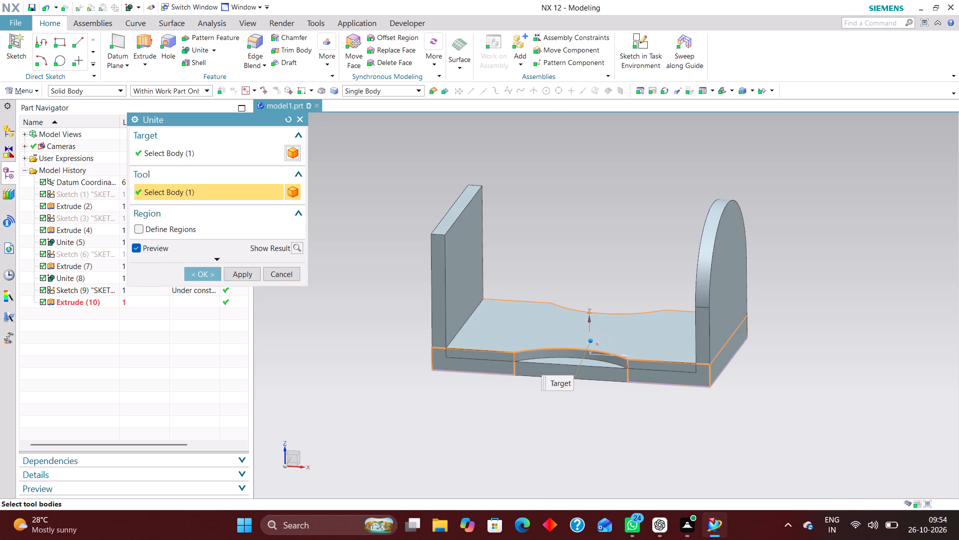
pyautogui.click(137, 230)
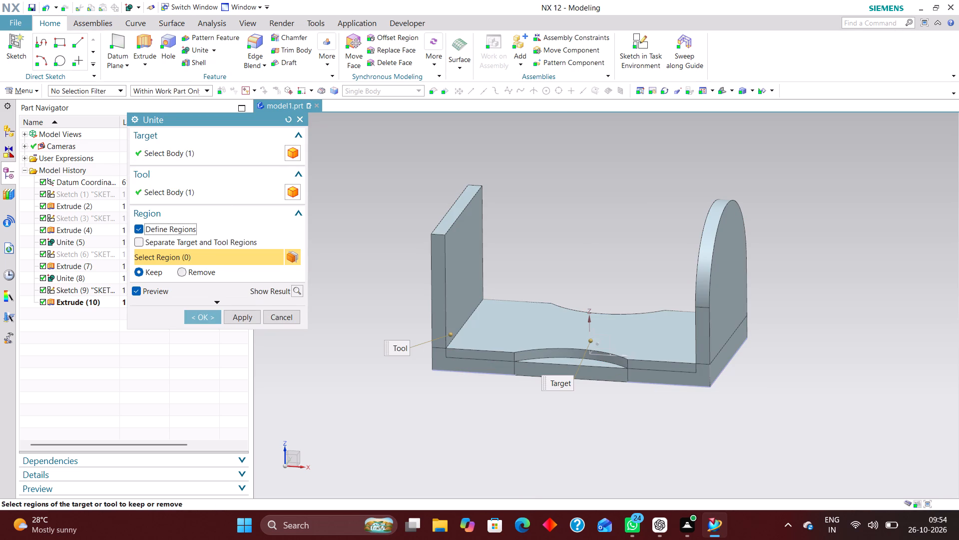
pyautogui.click(181, 271)
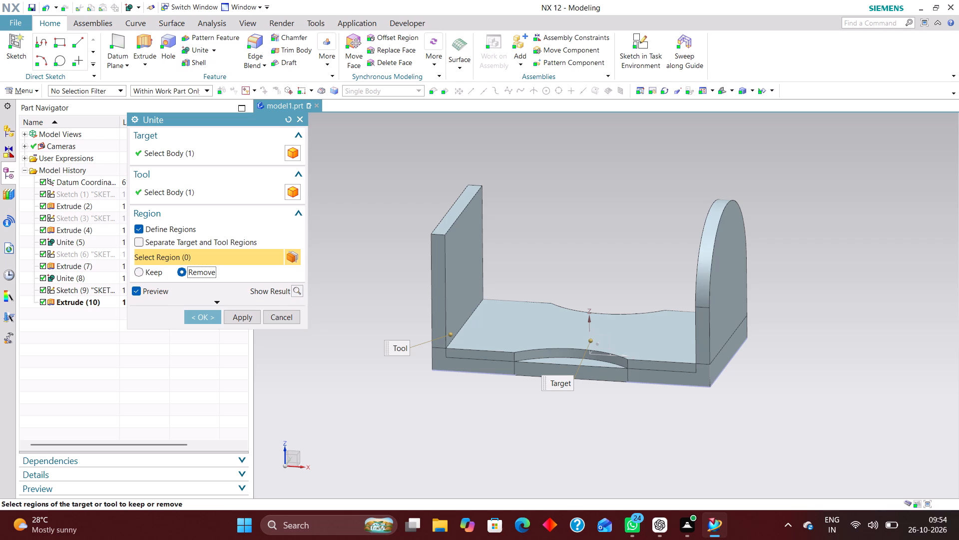
pyautogui.moveTo(596, 306); pyautogui.dragTo(596, 335, button='middle')
pyautogui.scroll(1, 593, 334)
pyautogui.click(585, 394)
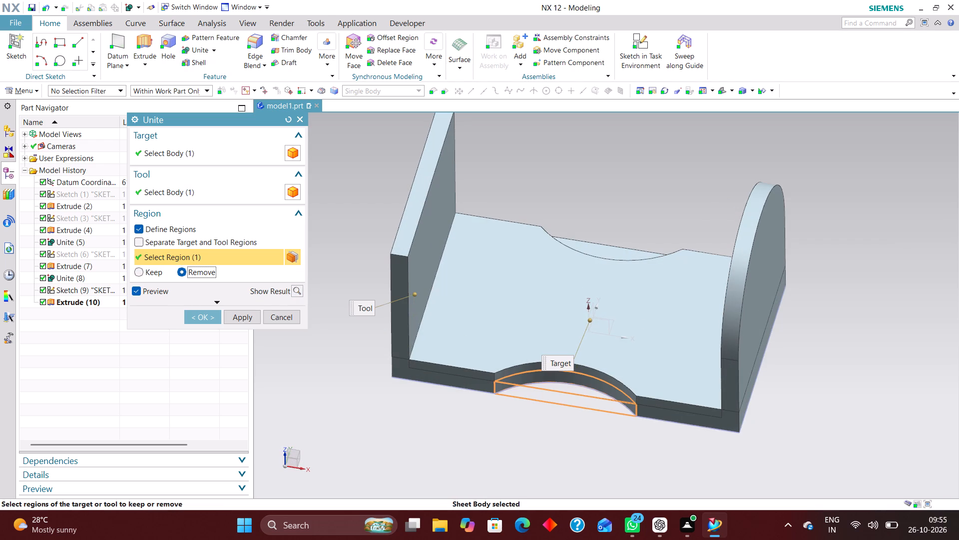
pyautogui.moveTo(660, 237); pyautogui.dragTo(657, 256, button='middle')
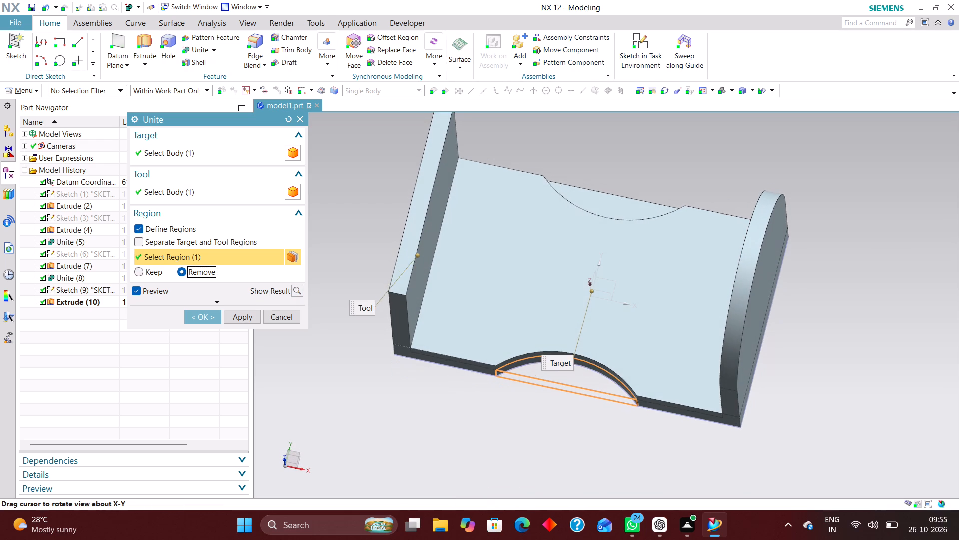
pyautogui.click(634, 203)
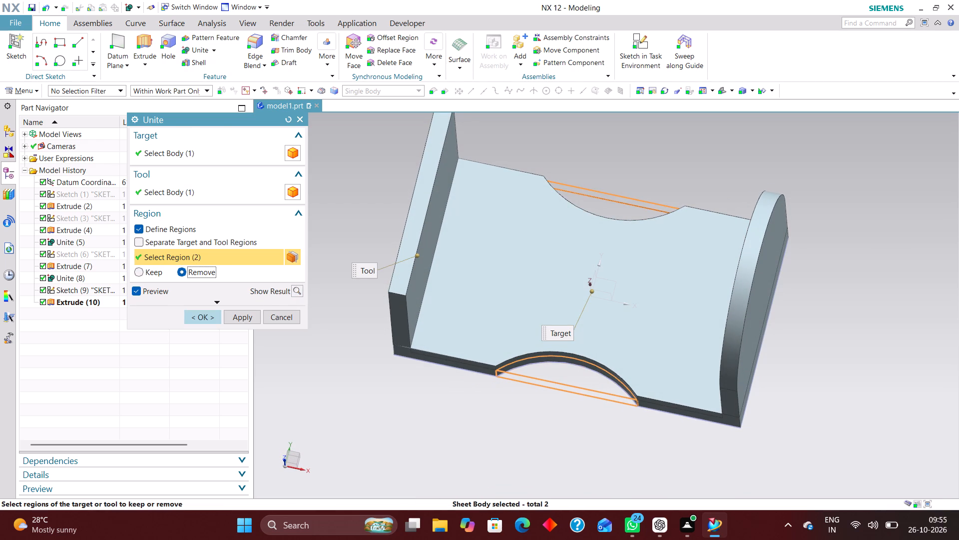
pyautogui.click(208, 314)
# Edit the notched base extrusion and set its end distance to 6 mm.
pyautogui.moveTo(536, 460); pyautogui.dragTo(531, 398, button='middle')
pyautogui.moveTo(531, 397); pyautogui.dragTo(532, 400, button='middle')
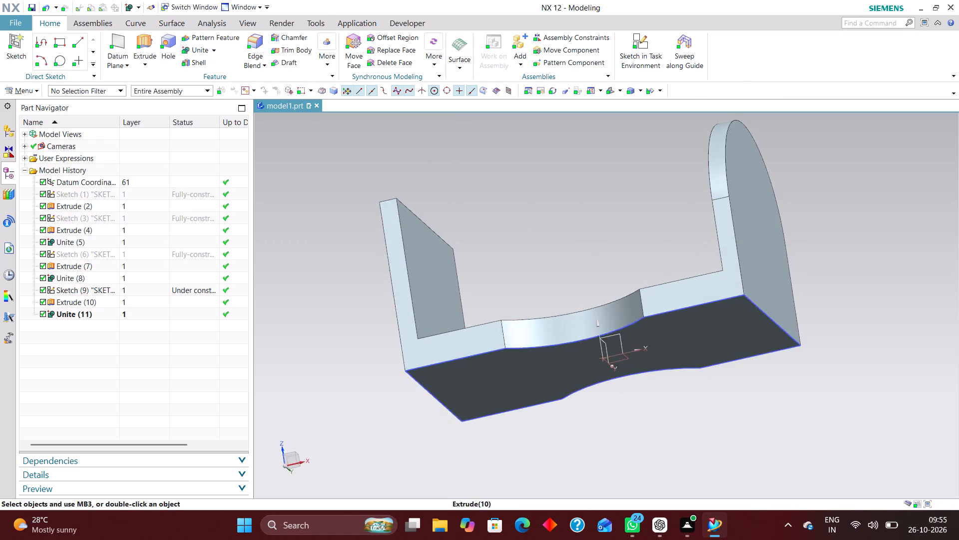
pyautogui.moveTo(532, 400); pyautogui.dragTo(533, 415, button='middle')
pyautogui.scroll(1, 532, 415)
pyautogui.click(85, 301)
pyautogui.rightClick(85, 298)
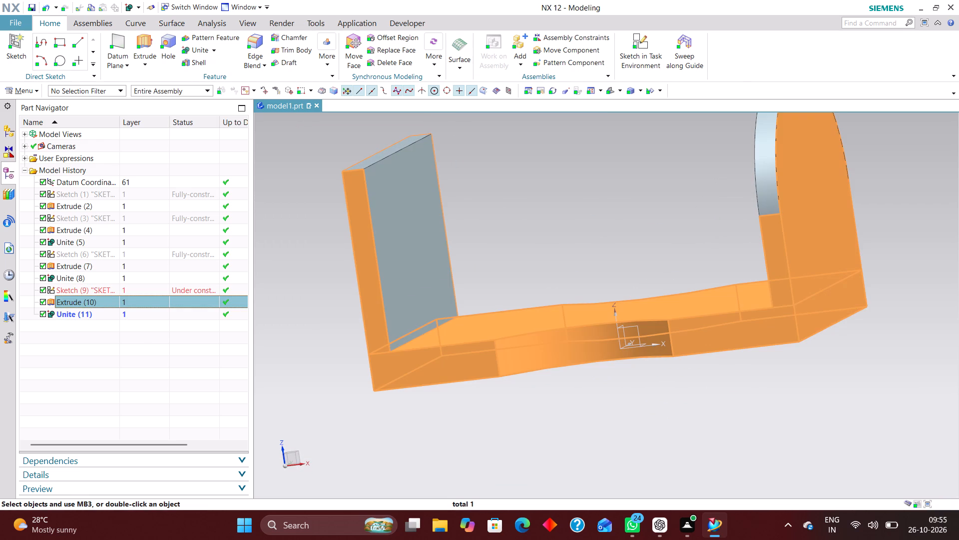
pyautogui.rightClick(112, 300)
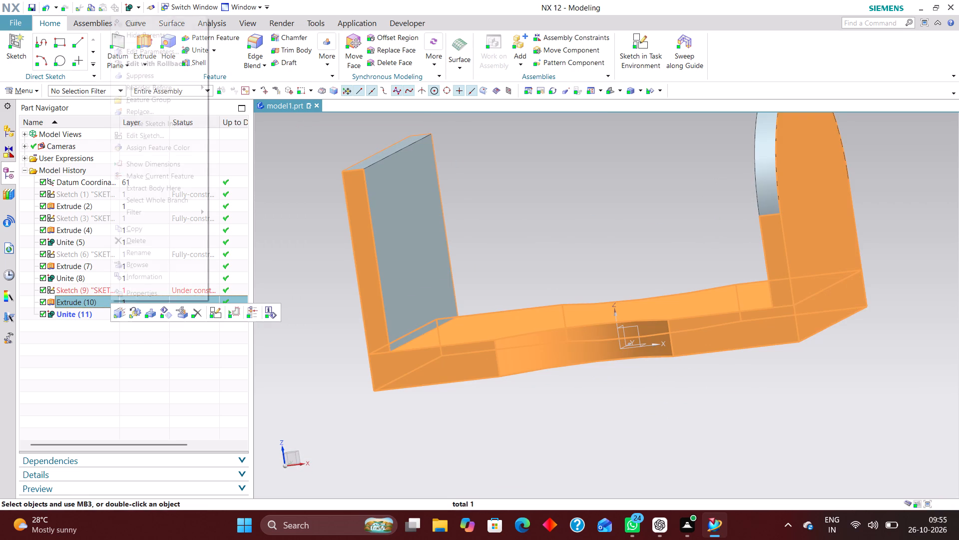
pyautogui.click(188, 61)
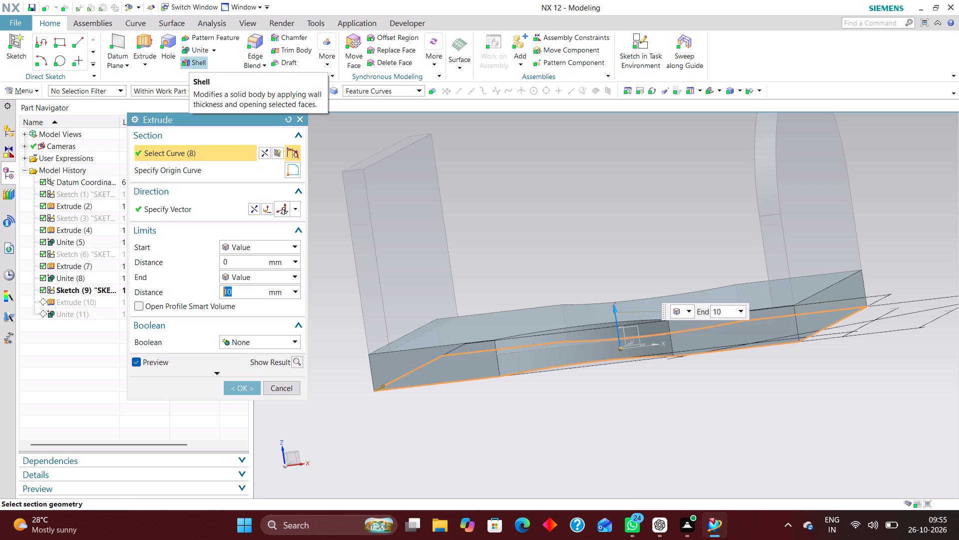
pyautogui.press('6')
pyautogui.press('Return')
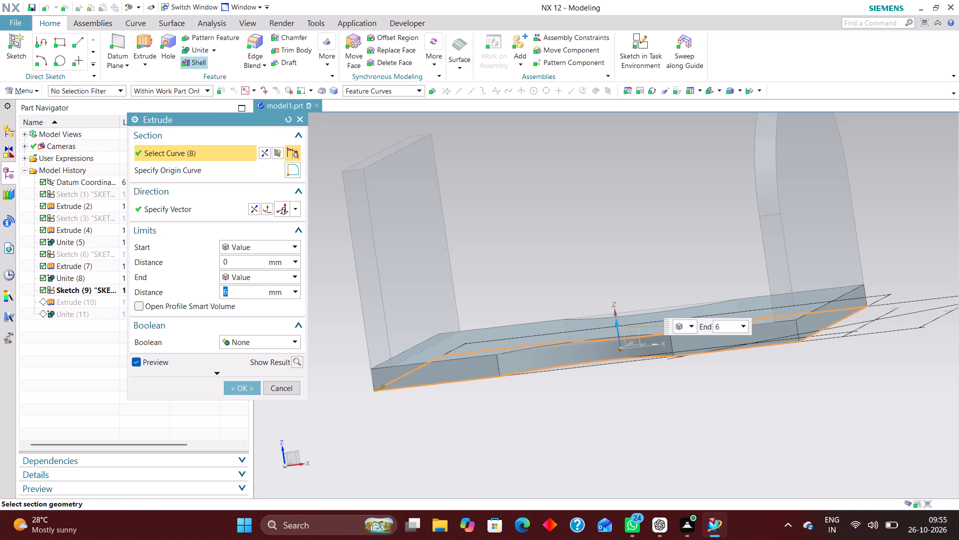
pyautogui.click(241, 386)
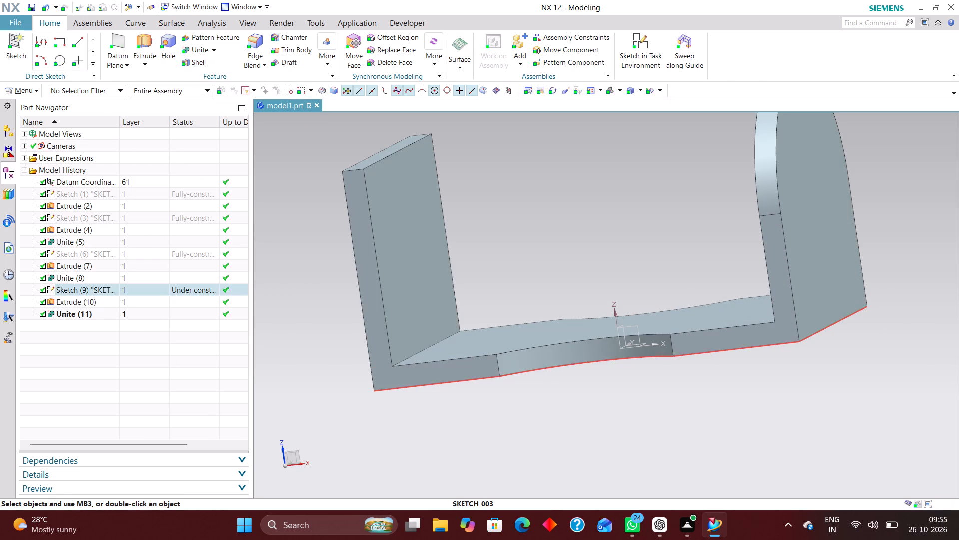
# Hide the notched base profile sketch.
pyautogui.moveTo(690, 352); pyautogui.dragTo(686, 405, button='right')
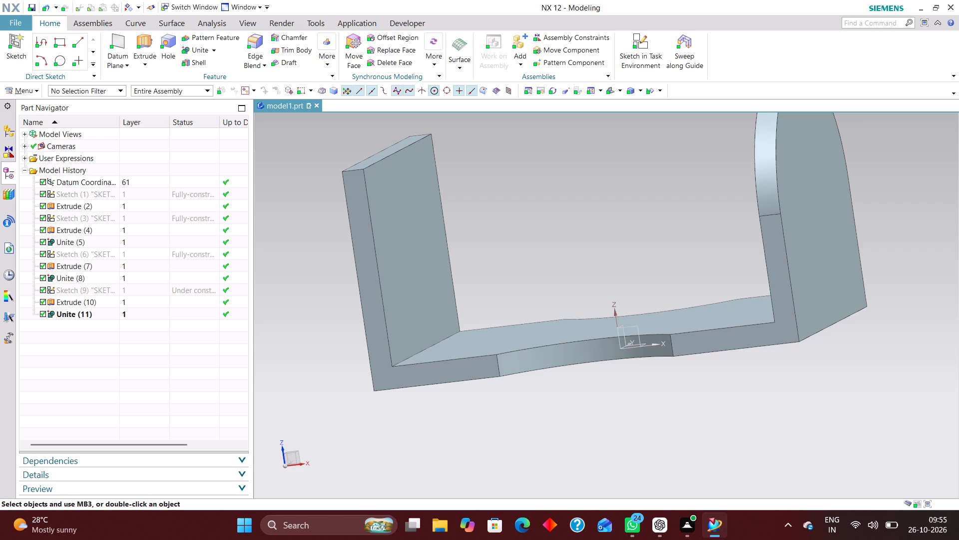
# Create a new task-environment sketch on the YZ plane of the datum coordinate system.
pyautogui.press('End')
pyautogui.press('End')
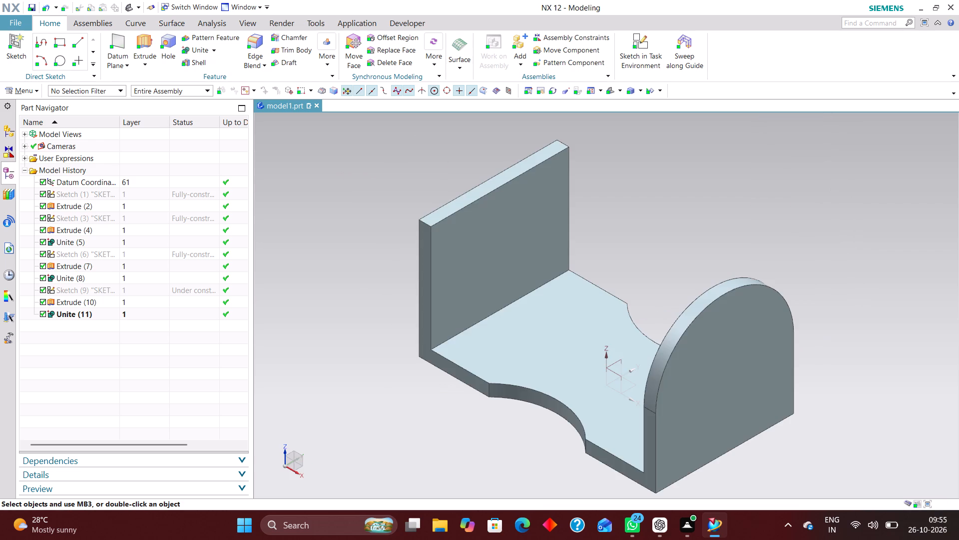
pyautogui.scroll(-2, 717, 149)
pyautogui.scroll(2, 689, 245)
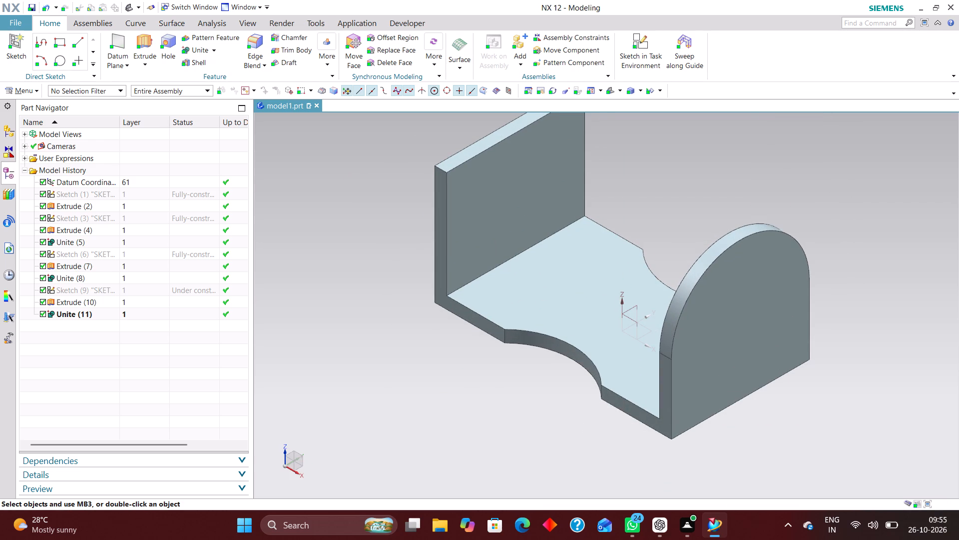
pyautogui.scroll(-3, 501, 368)
pyautogui.scroll(3, 551, 418)
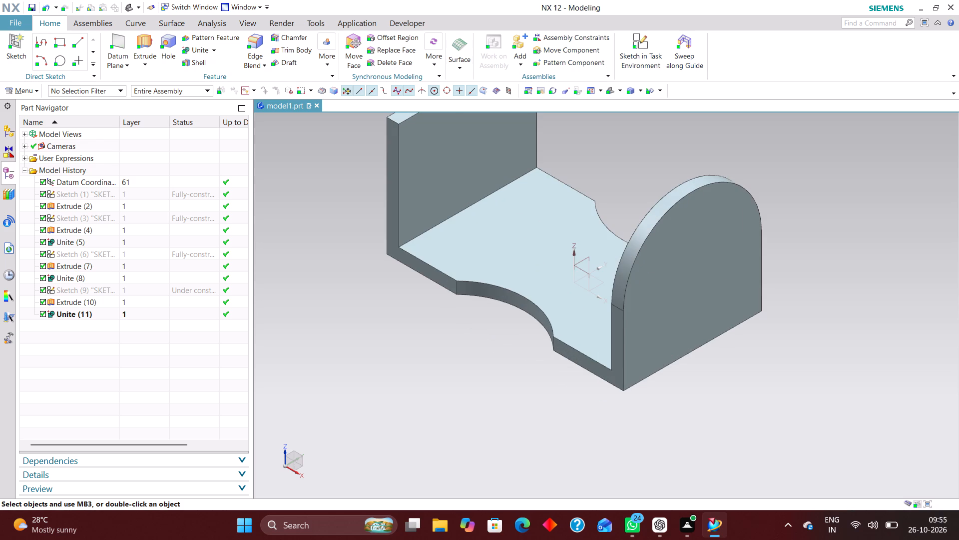
pyautogui.scroll(-1, 515, 384)
pyautogui.scroll(2, 468, 148)
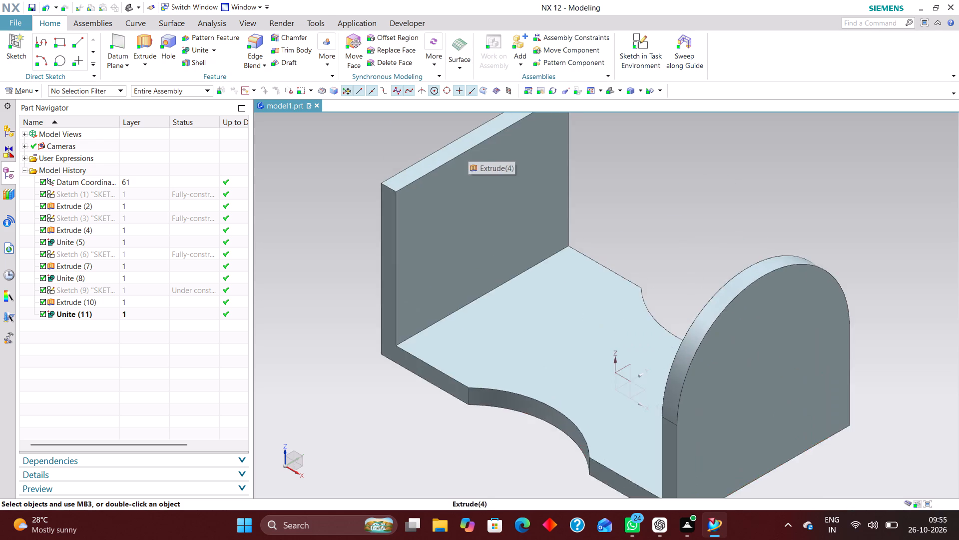
pyautogui.scroll(-3, 496, 243)
pyautogui.click(636, 37)
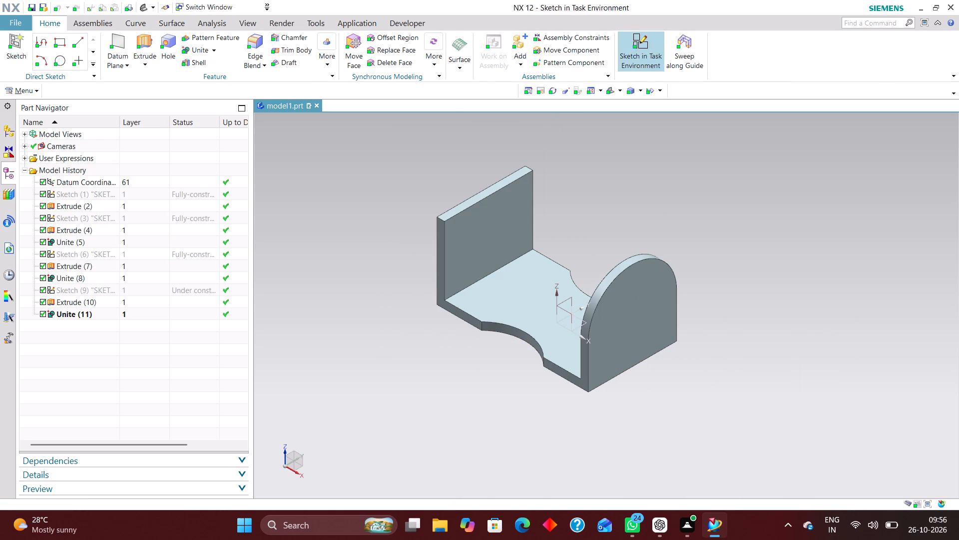
pyautogui.click(564, 300)
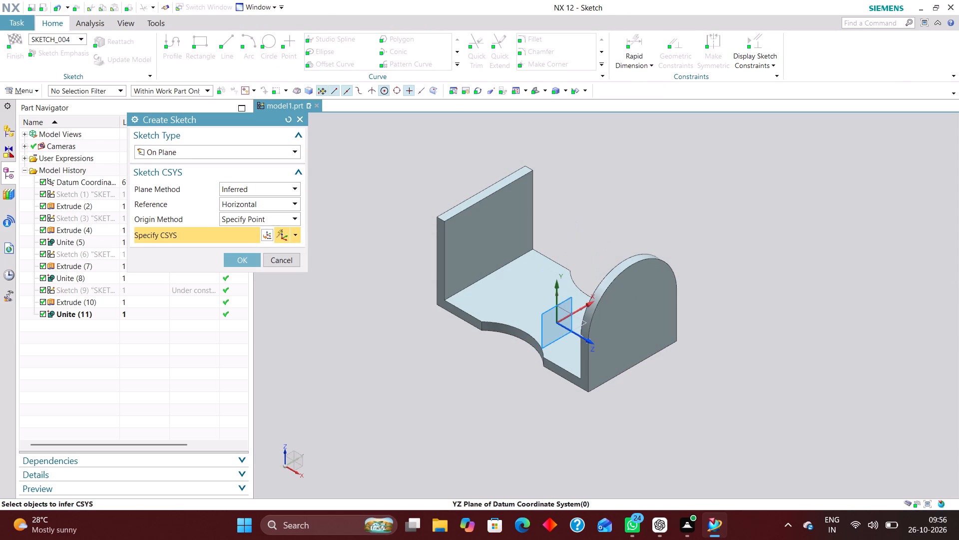
pyautogui.click(238, 258)
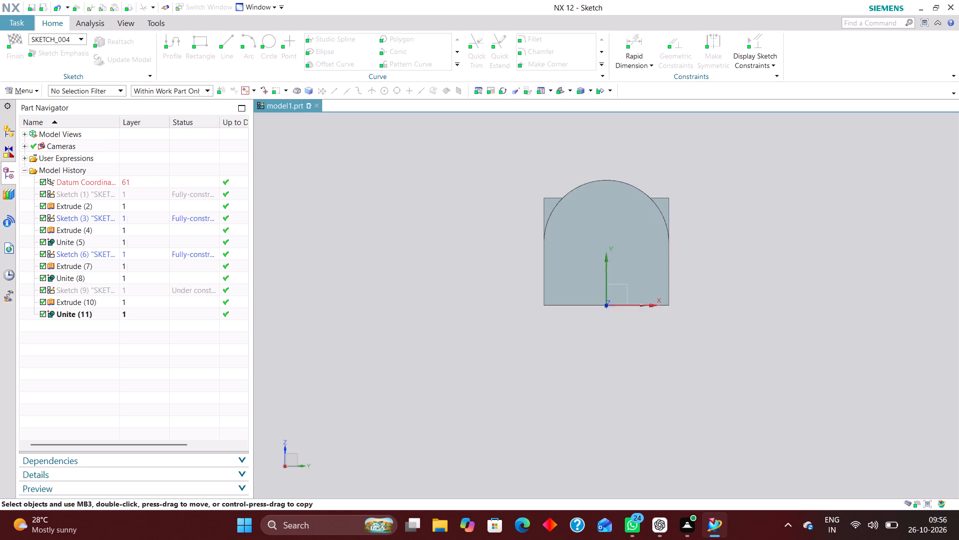
pyautogui.scroll(1, 652, 193)
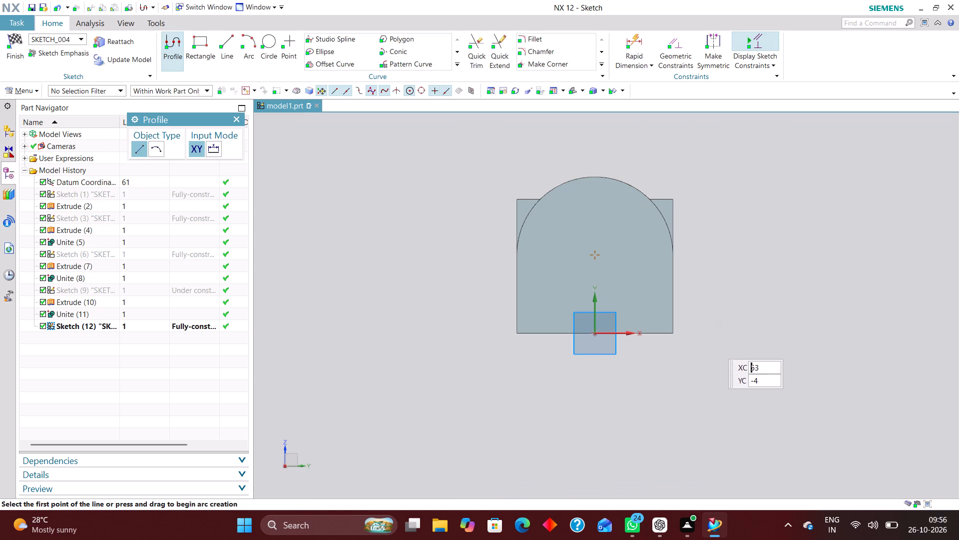
# Sketch two roughly vertical lines about 46 mm long, from above the rounded wall top down into the wall.
pyautogui.moveTo(625, 409); pyautogui.dragTo(771, 412, button='middle')
pyautogui.moveTo(860, 317); pyautogui.dragTo(353, 300, button='right')
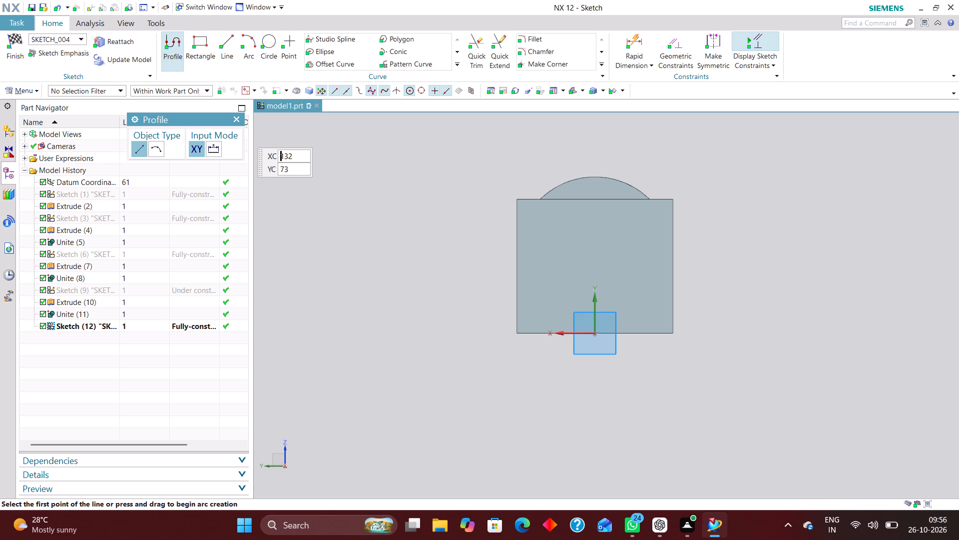
pyautogui.click(227, 43)
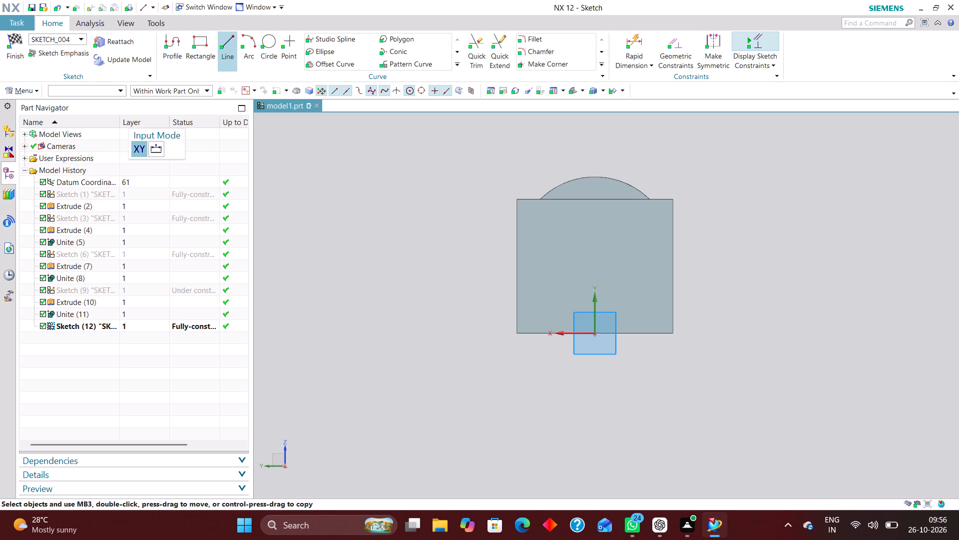
pyautogui.scroll(1, 624, 252)
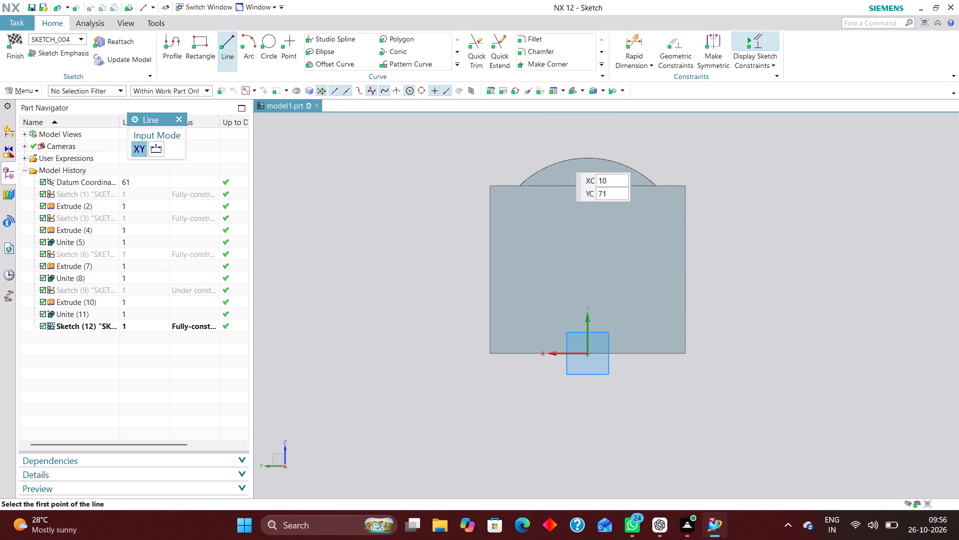
pyautogui.click(558, 140)
pyautogui.click(557, 268)
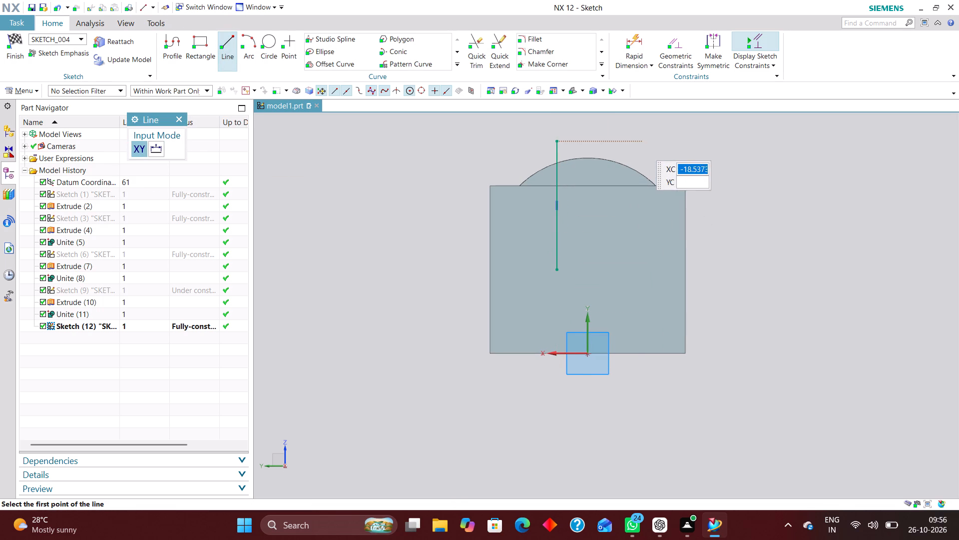
pyautogui.click(633, 138)
pyautogui.click(624, 275)
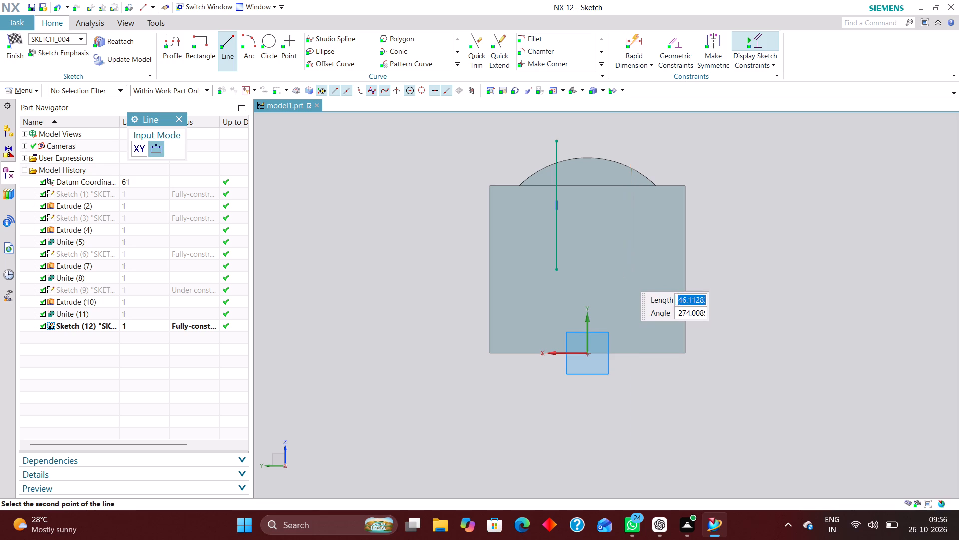
# Apply a vertical constraint to the slanted second line.
pyautogui.click(674, 48)
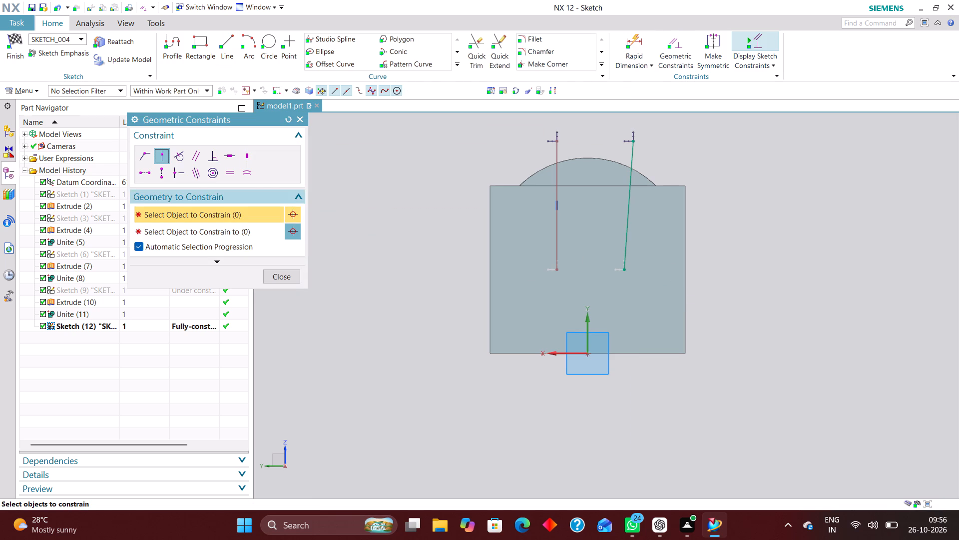
pyautogui.click(251, 154)
pyautogui.click(626, 226)
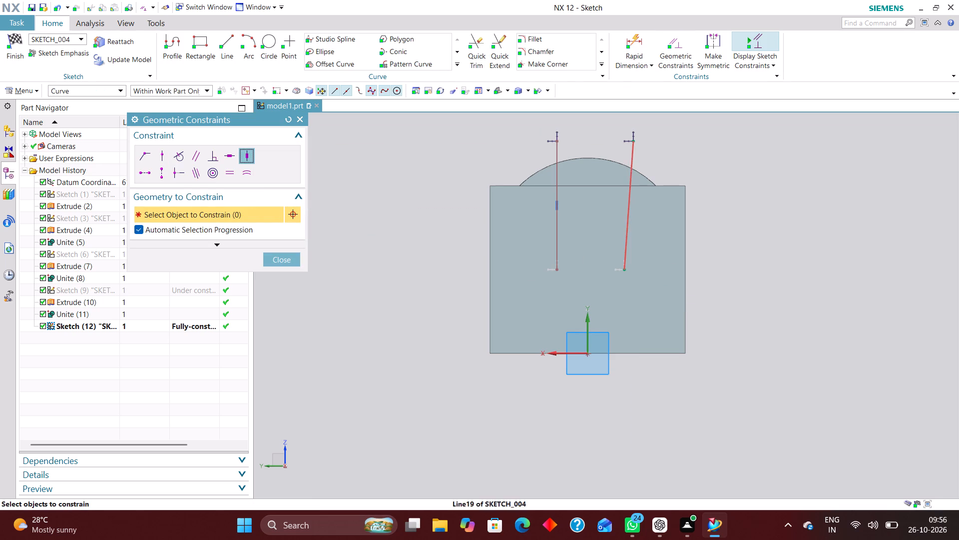
# Sketch a three-point arc joining the lower ends of the two vertical lines to form a U-shaped slot bottom.
pyautogui.click(248, 42)
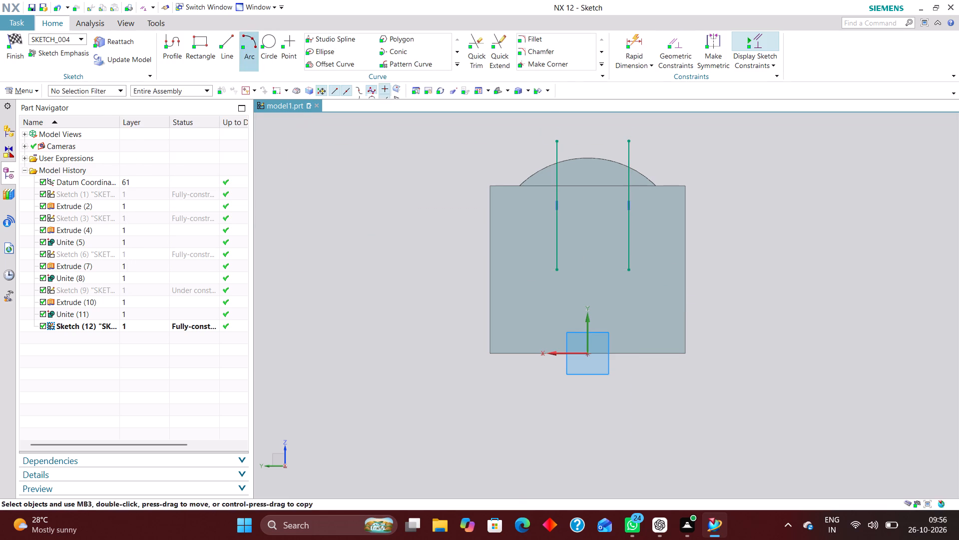
pyautogui.click(559, 270)
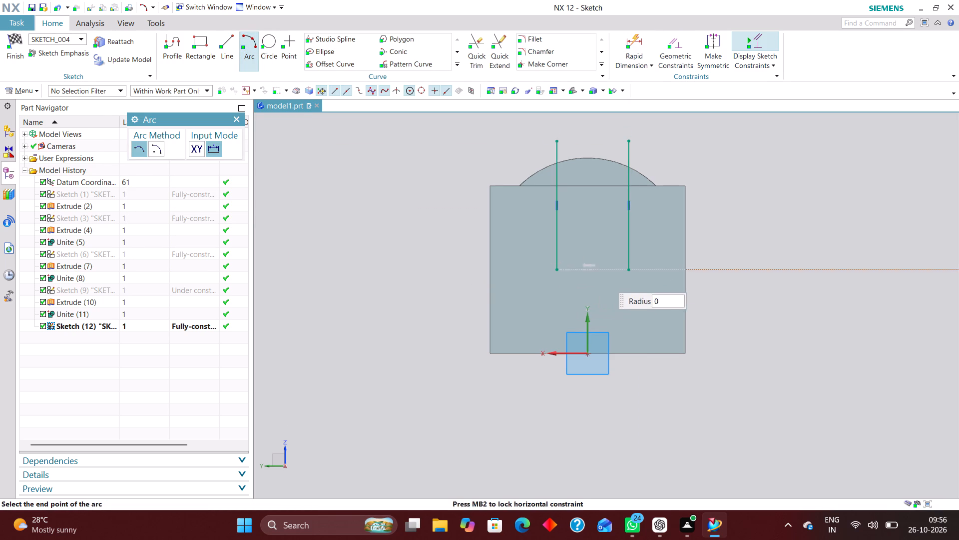
pyautogui.click(630, 270)
pyautogui.click(601, 293)
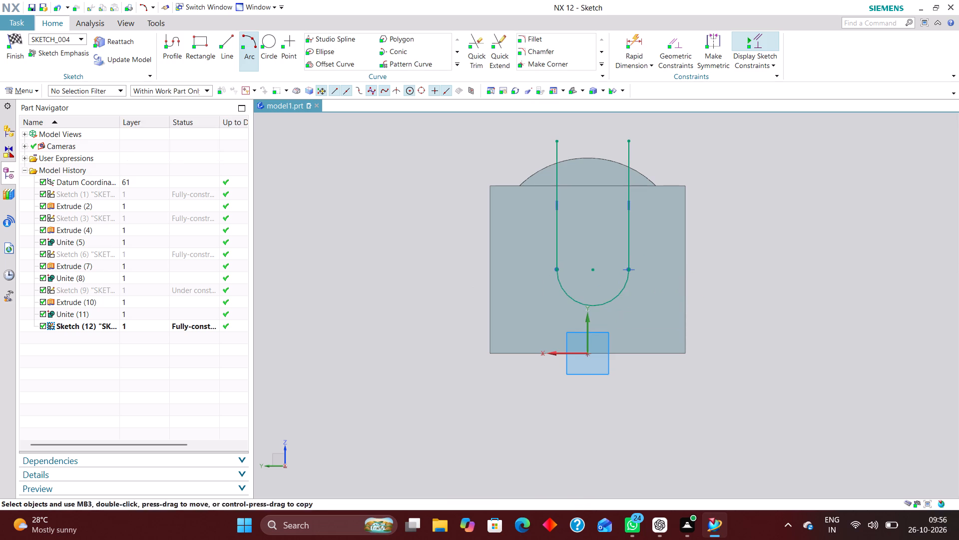
# Constrain the slot arc's centre to lie on the sketch's vertical axis using Point on Curve.
pyautogui.click(684, 43)
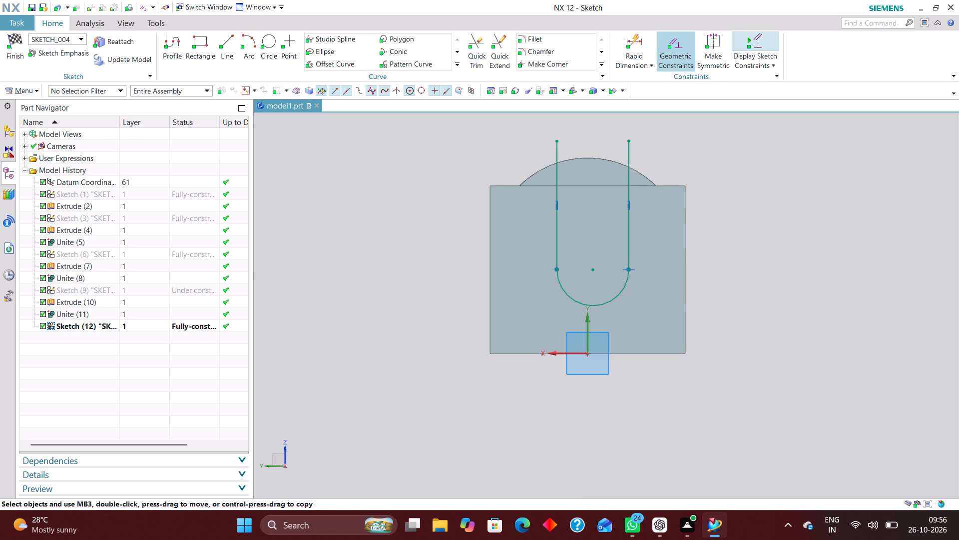
pyautogui.click(161, 157)
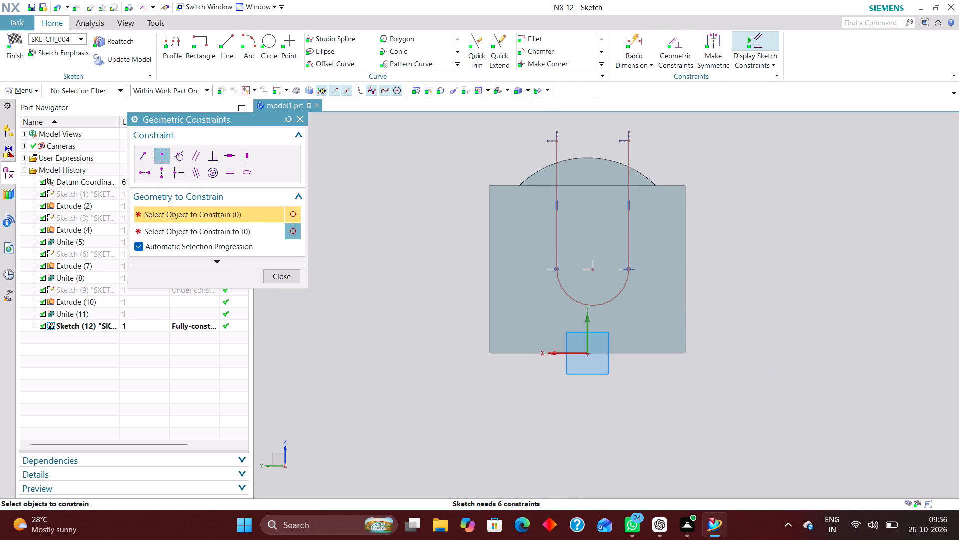
pyautogui.click(593, 272)
pyautogui.click(590, 335)
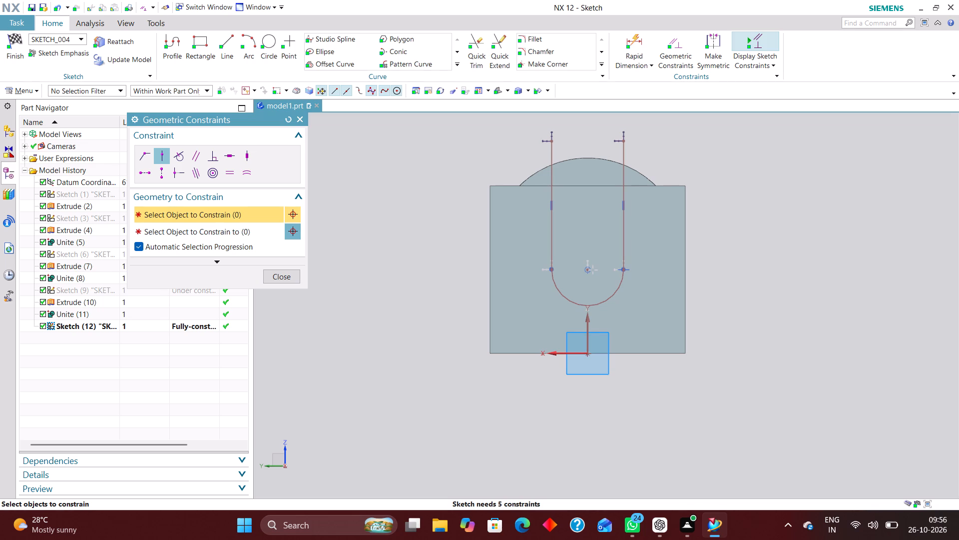
pyautogui.click(678, 185)
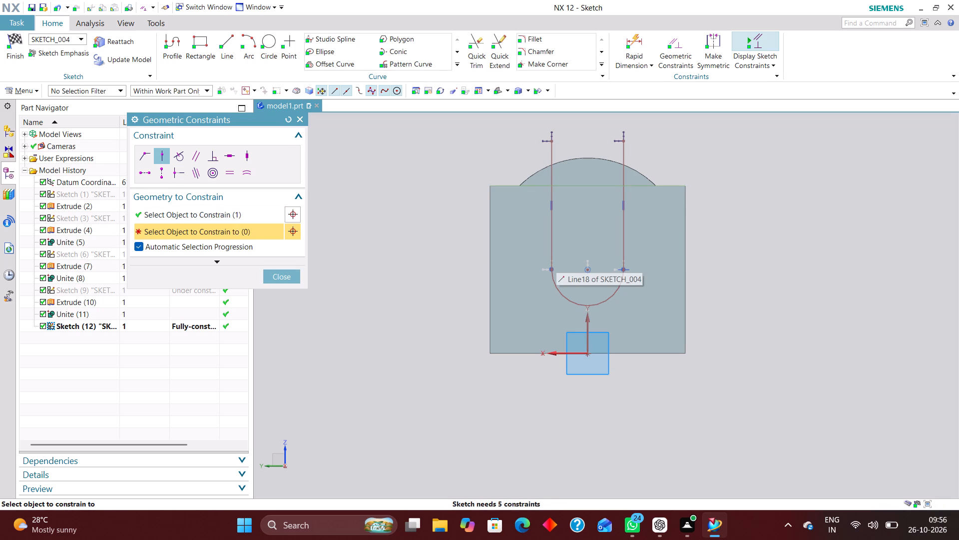
pyautogui.click(283, 272)
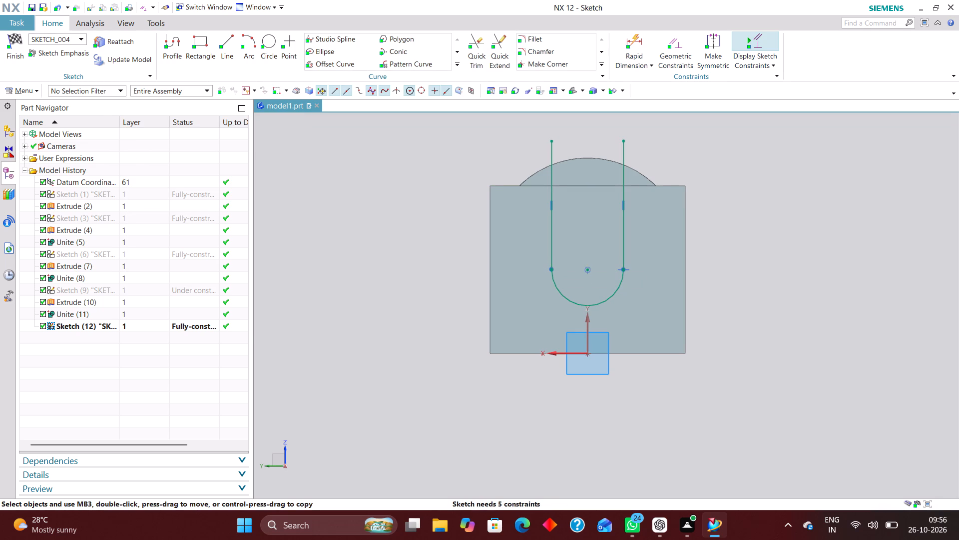
# Dimension the slot arc's centre 35 mm below the wall's straight top edge.
pyautogui.click(646, 35)
pyautogui.click(679, 187)
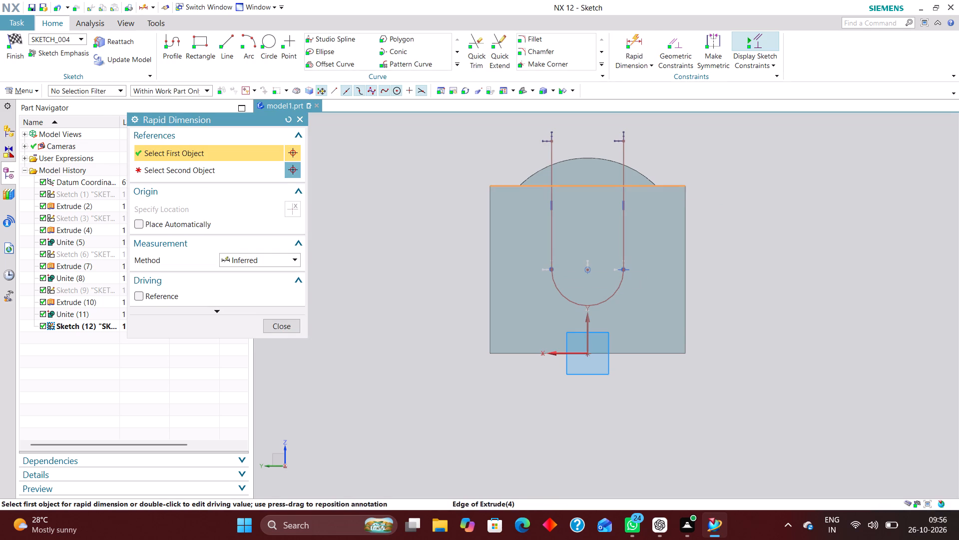
pyautogui.click(587, 270)
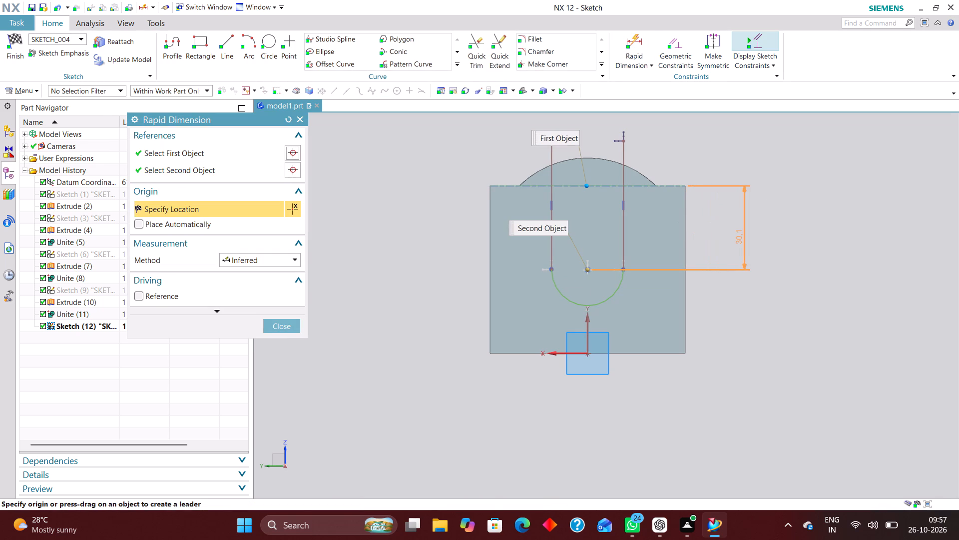
pyautogui.click(750, 237)
pyautogui.write('35')
pyautogui.press('Return')
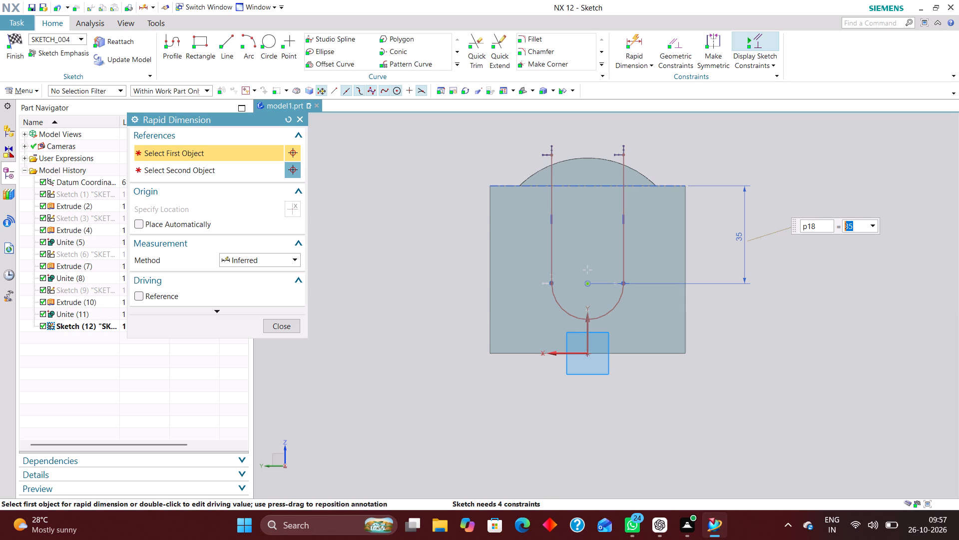
pyautogui.scroll(3, 602, 150)
pyautogui.click(280, 326)
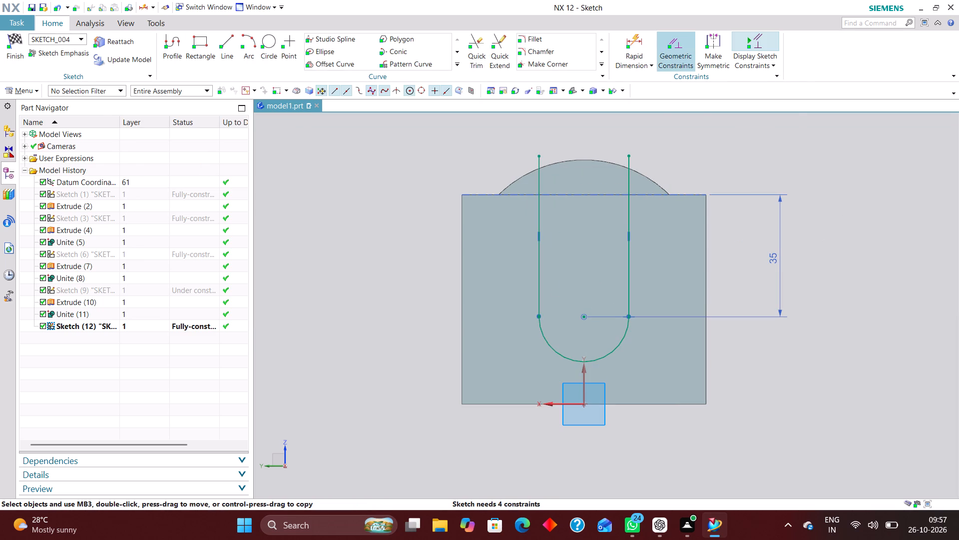
# Dimension the slot line on the positive X side 27.5 mm from the wall's vertical edge on that side.
pyautogui.click(671, 39)
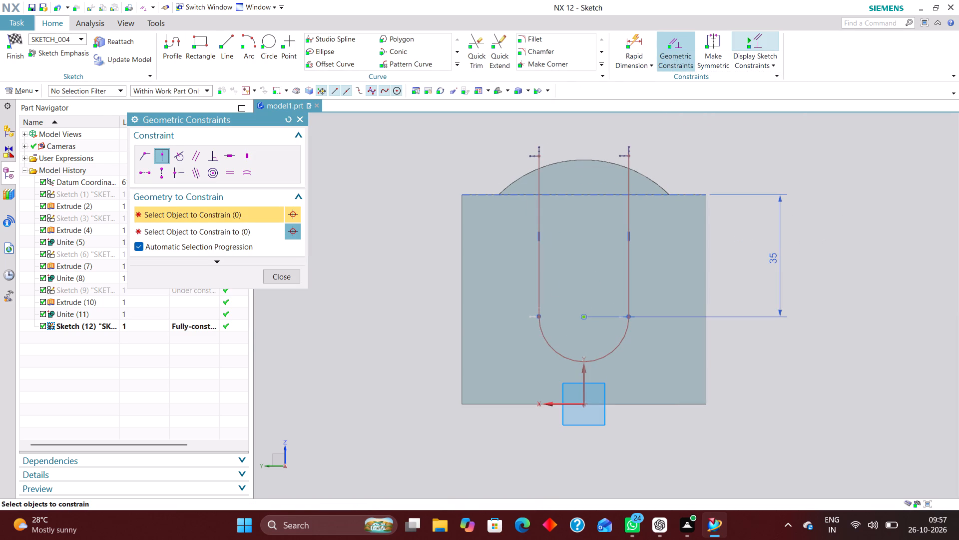
pyautogui.click(671, 39)
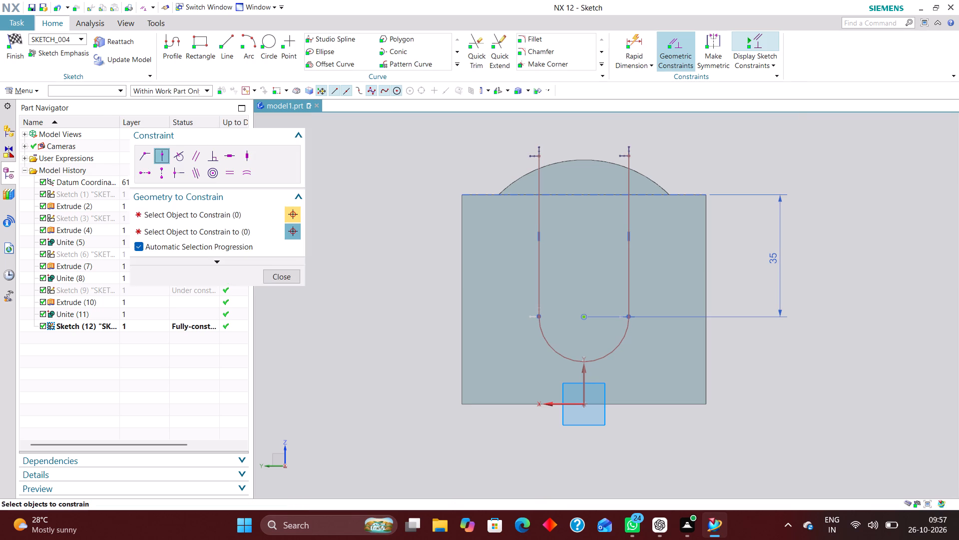
pyautogui.click(642, 36)
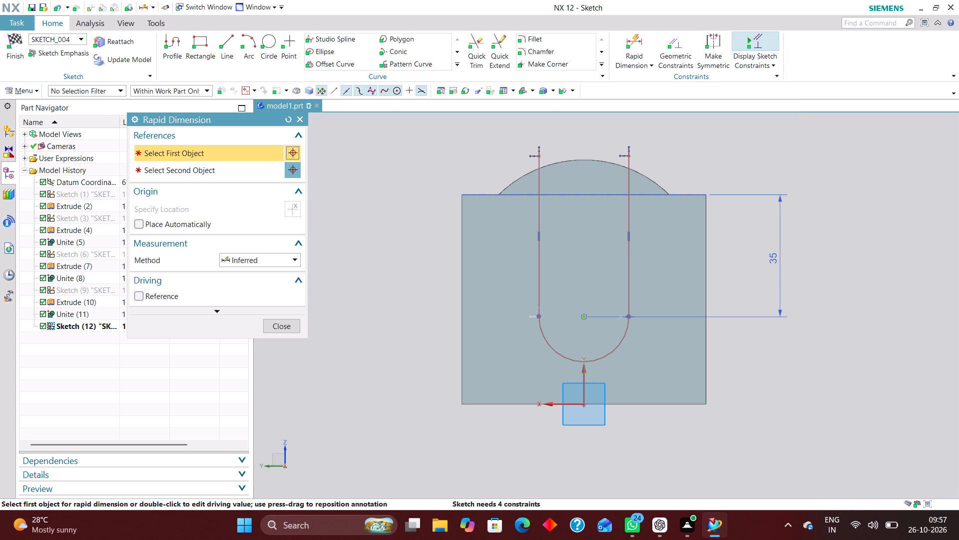
pyautogui.click(463, 229)
pyautogui.click(540, 215)
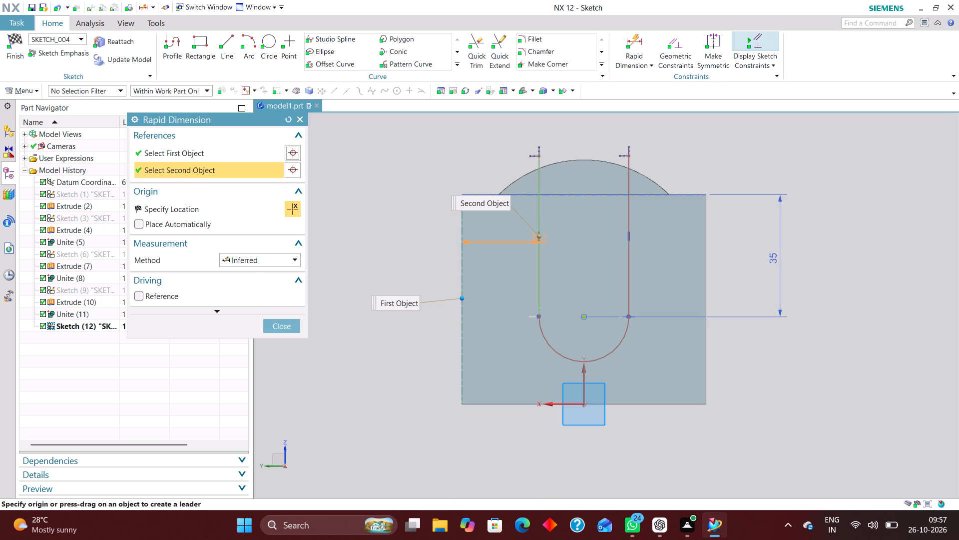
pyautogui.click(510, 336)
pyautogui.write('27.')
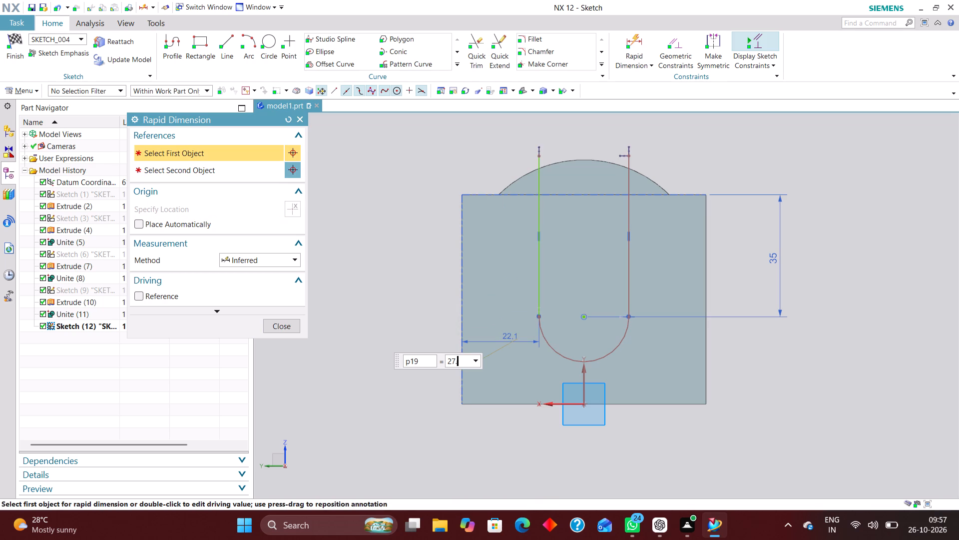
pyautogui.press('/')
pyautogui.press('BackSpace')
pyautogui.press('5')
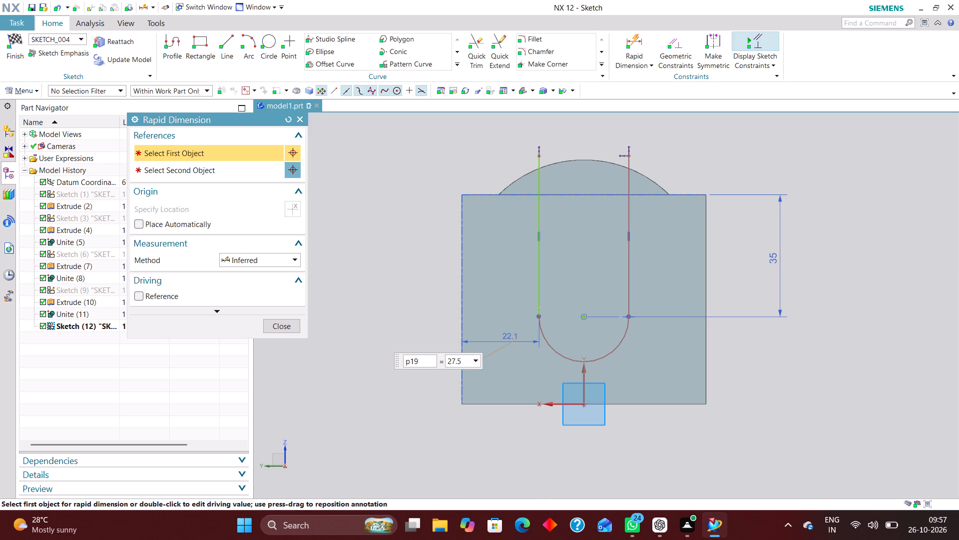
pyautogui.press('Return')
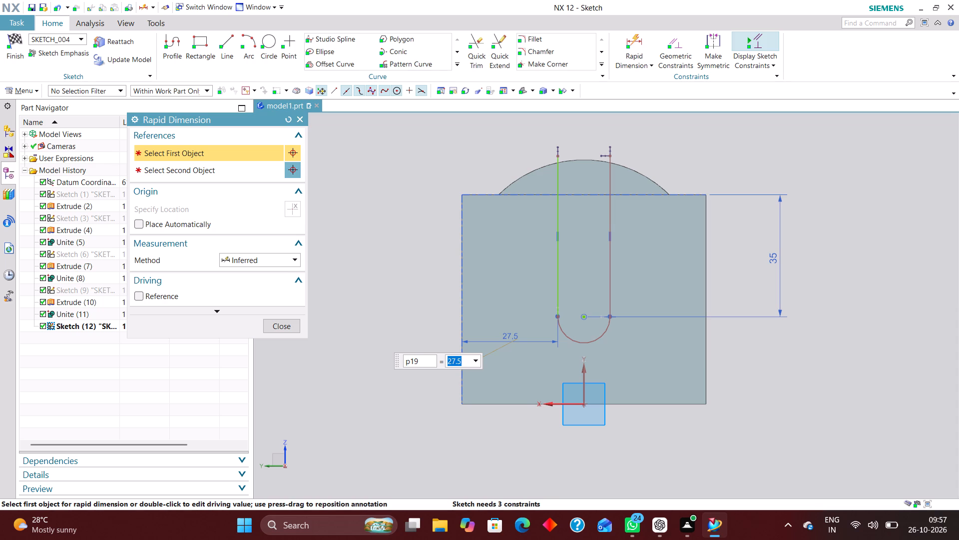
# Dimension the distance between the slot line on the negative X side and the wall's vertical edge on that side.
pyautogui.click(608, 294)
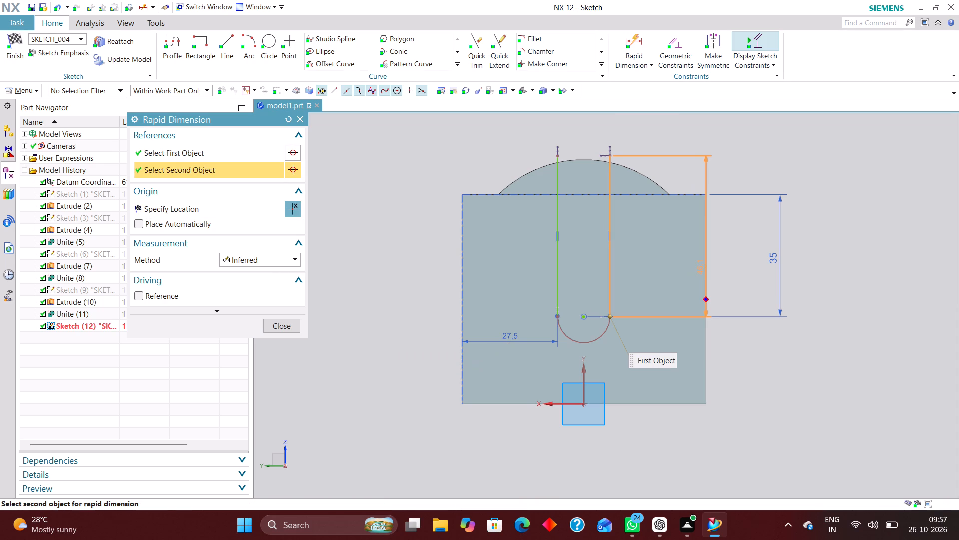
pyautogui.click(707, 268)
pyautogui.click(657, 432)
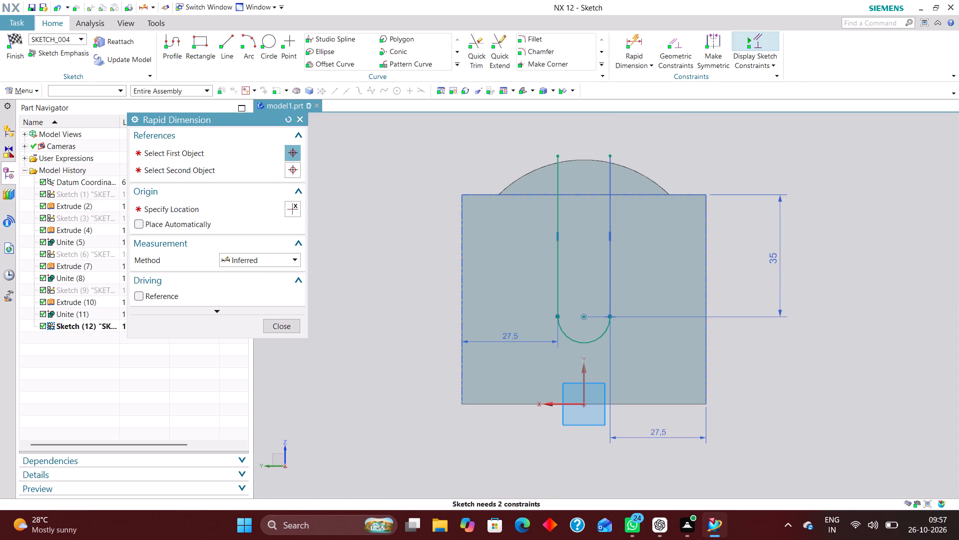
pyautogui.click(287, 328)
# Sketch a horizontal line crossing both slot lines above the straight top edge, extending past both sides of the wall.
pyautogui.click(229, 41)
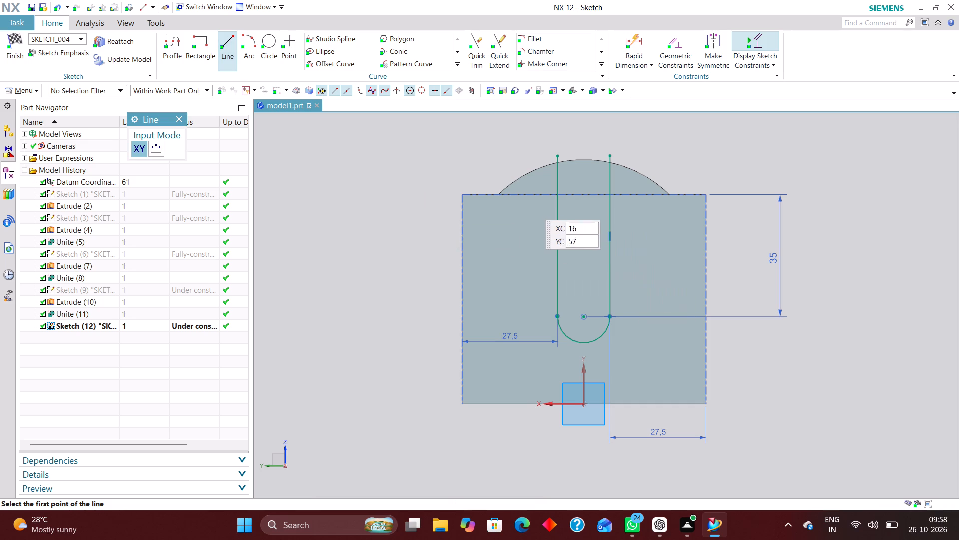
pyautogui.click(426, 172)
pyautogui.click(735, 172)
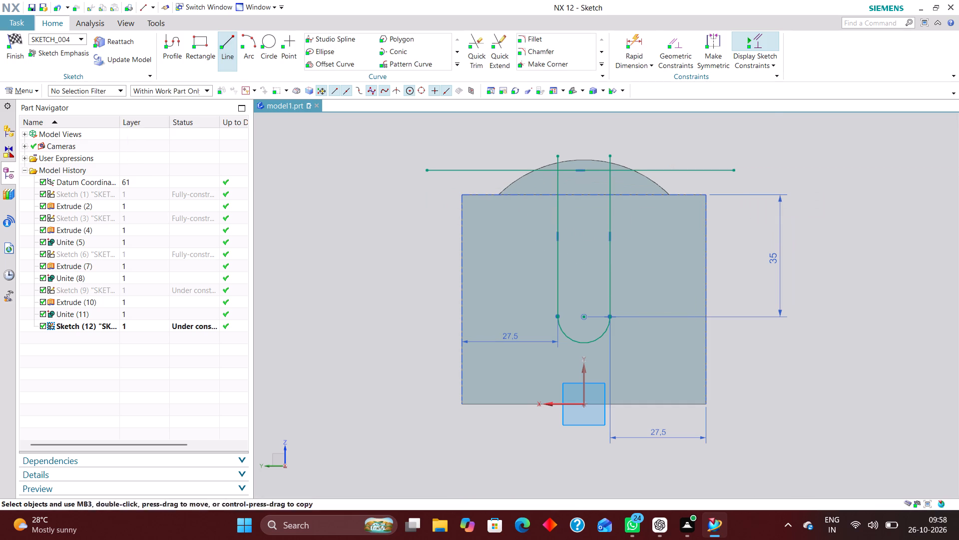
# Dimension the horizontal crossing line 60 mm above the sketch's horizontal axis.
pyautogui.click(639, 38)
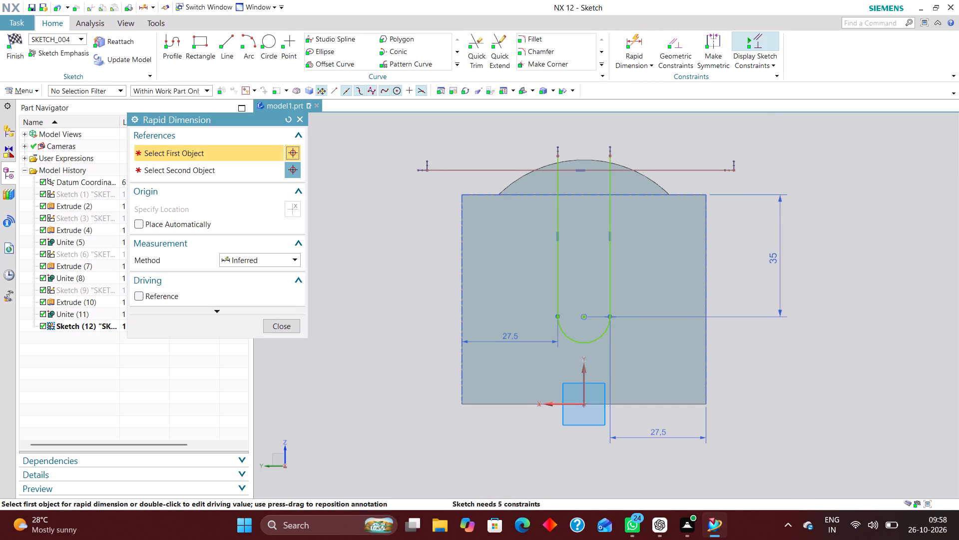
pyautogui.click(571, 403)
pyautogui.click(683, 170)
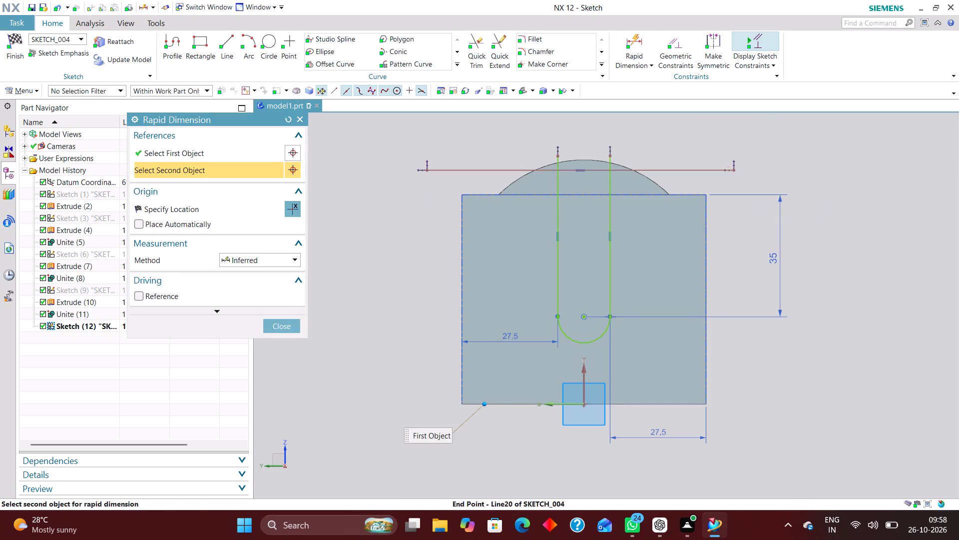
pyautogui.moveTo(828, 275); pyautogui.dragTo(833, 274)
pyautogui.write('60')
pyautogui.press('Return')
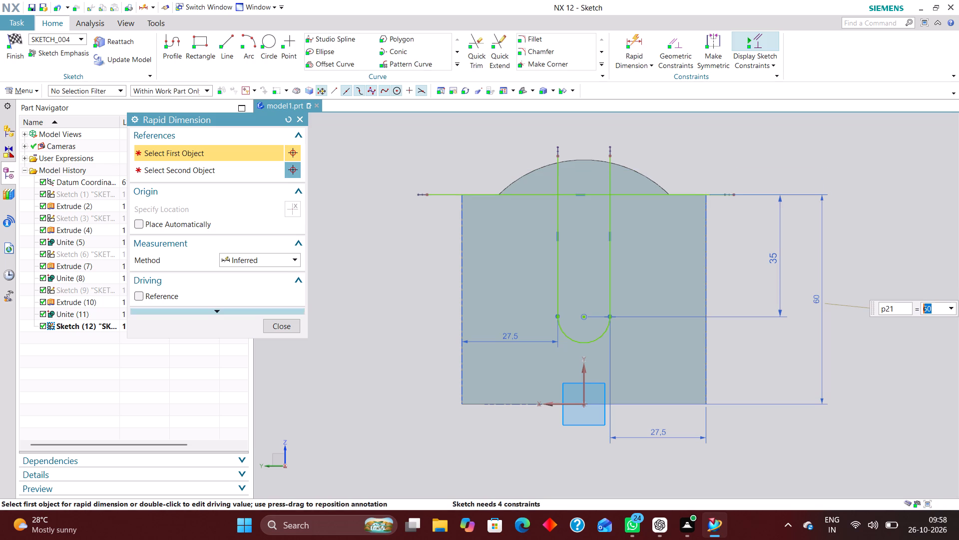
pyautogui.click(287, 328)
# Trim the crossing line outside the slot and both slot lines above it, leaving a closed U-shaped profile, and finish the sketch.
pyautogui.click(473, 42)
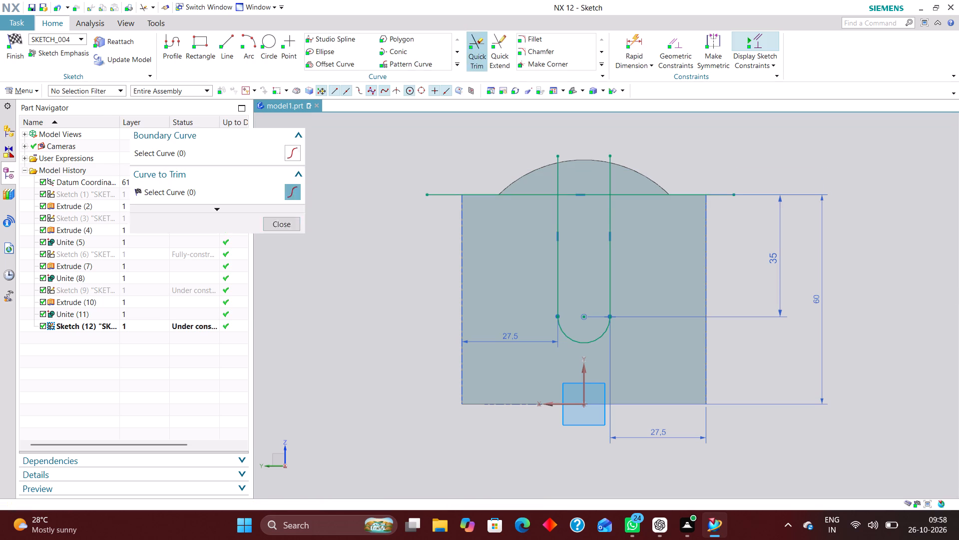
pyautogui.click(430, 197)
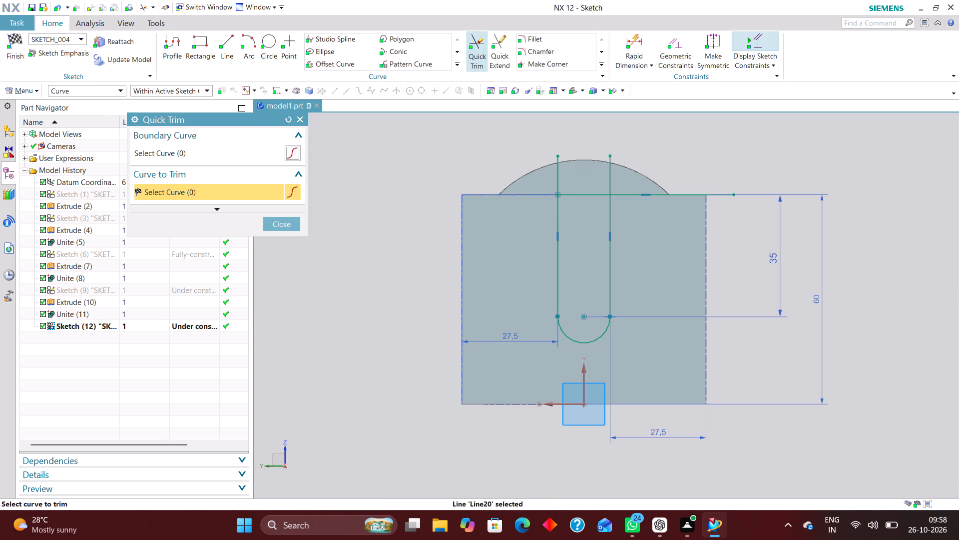
pyautogui.click(731, 193)
pyautogui.click(557, 176)
pyautogui.click(608, 169)
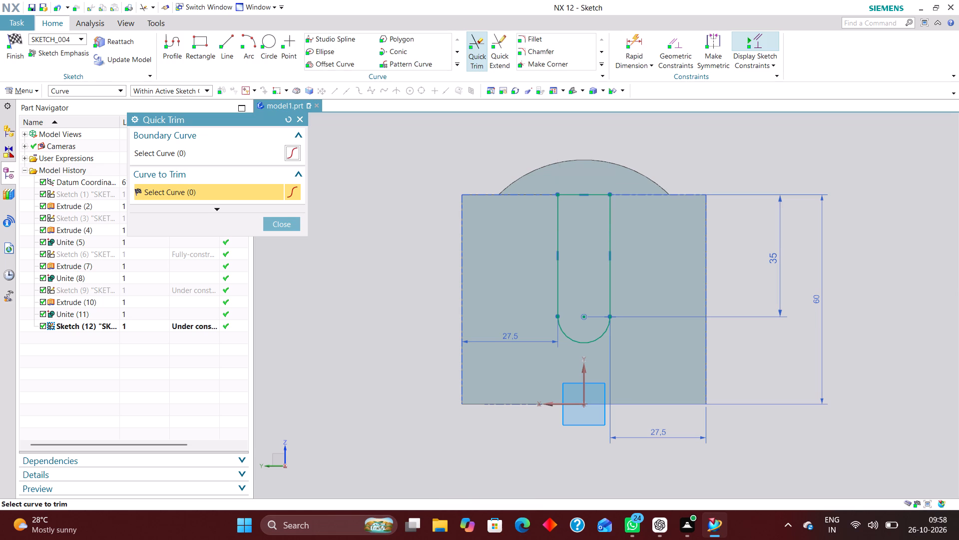
pyautogui.click(285, 222)
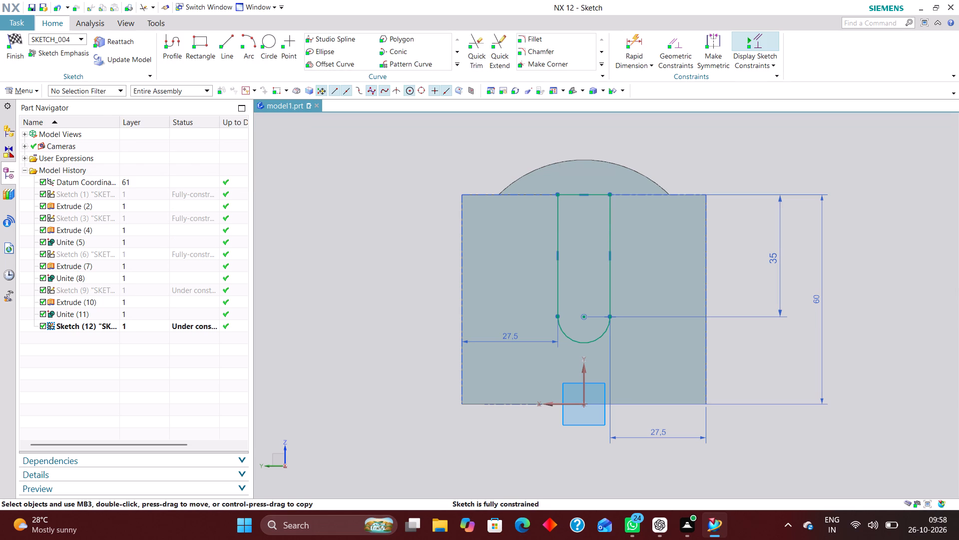
pyautogui.click(11, 36)
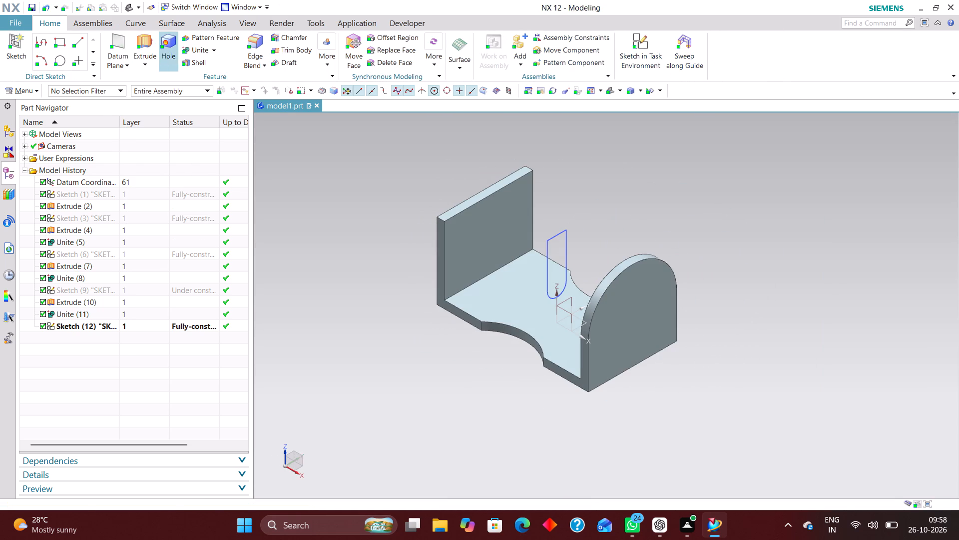
# Extrude the U-shaped slot profile in the reversed direction toward the flat-topped wall, with start 60 mm and end 60-6 mm.
pyautogui.click(140, 37)
pyautogui.click(547, 251)
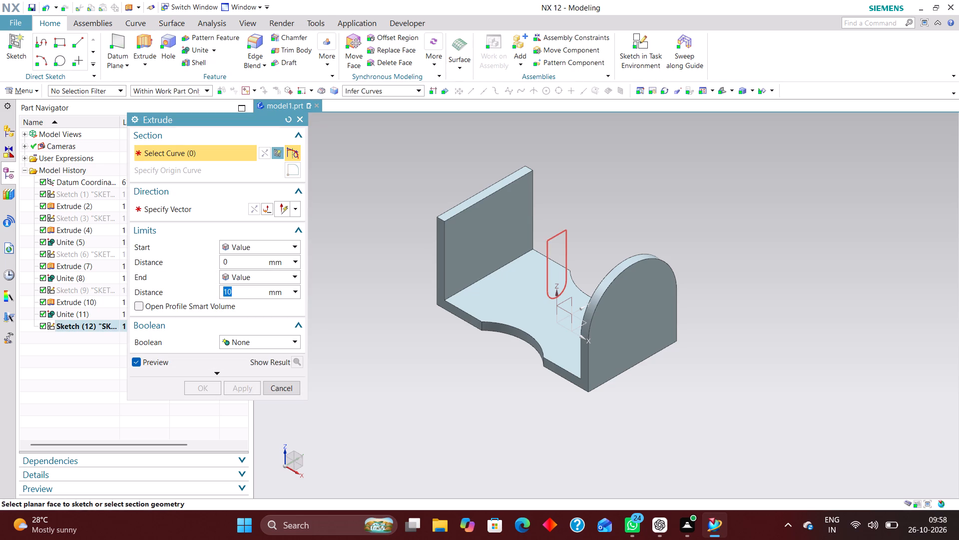
pyautogui.click(252, 209)
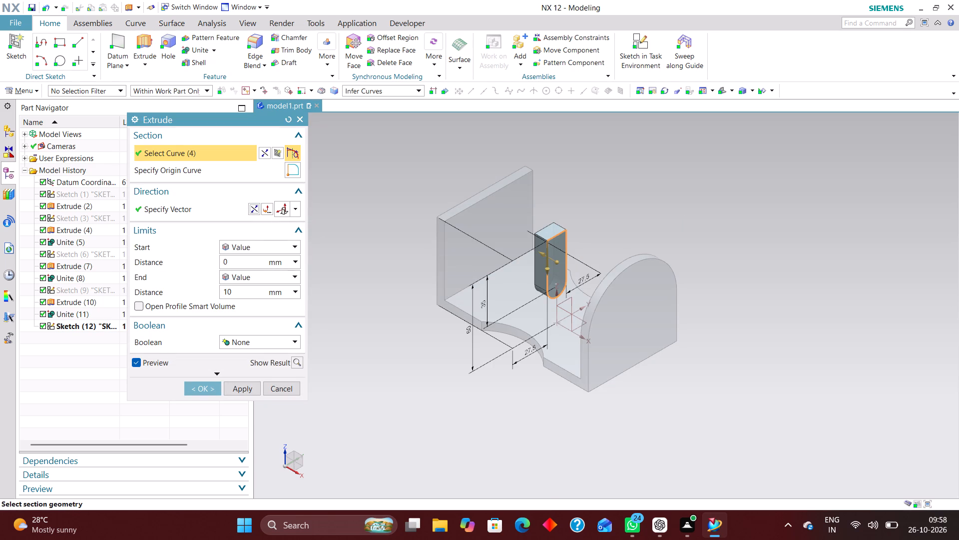
pyautogui.moveTo(240, 289); pyautogui.dragTo(213, 292)
pyautogui.click(213, 292)
pyautogui.write('60-')
pyautogui.press('6')
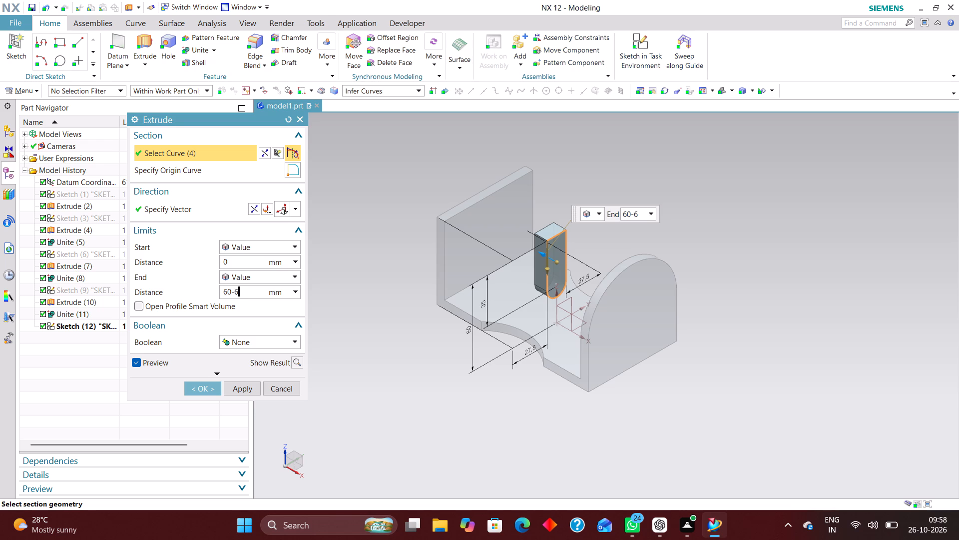
pyautogui.press('Return')
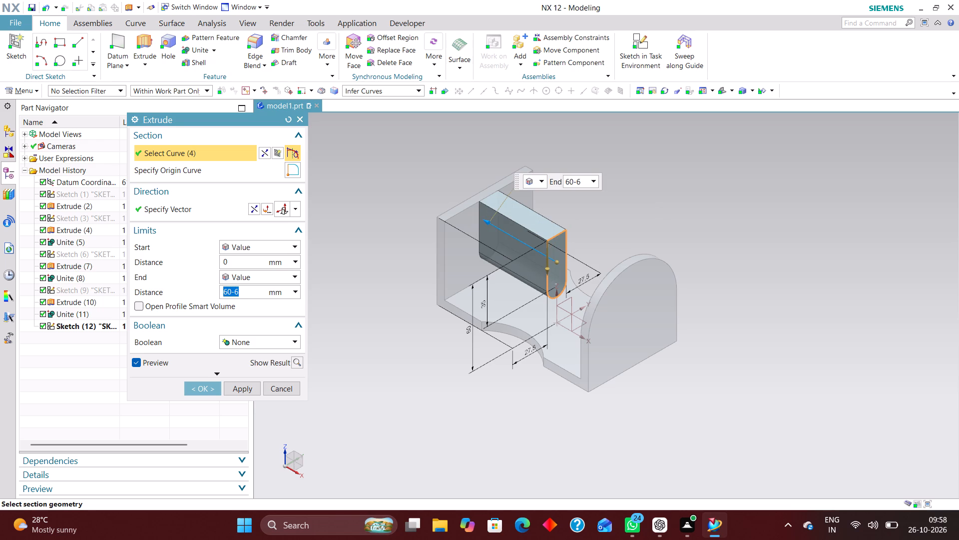
pyautogui.moveTo(232, 259); pyautogui.dragTo(172, 277)
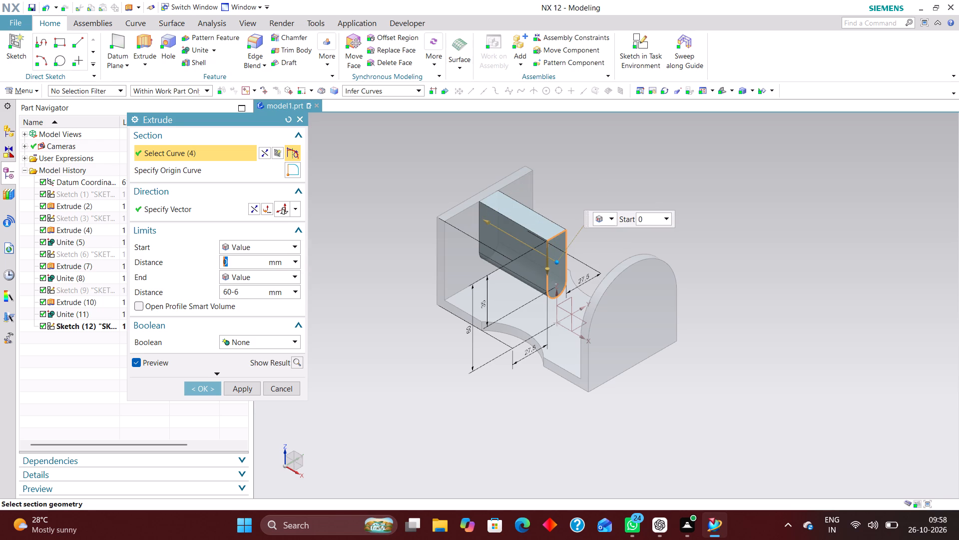
pyautogui.write('60')
pyautogui.press('Return')
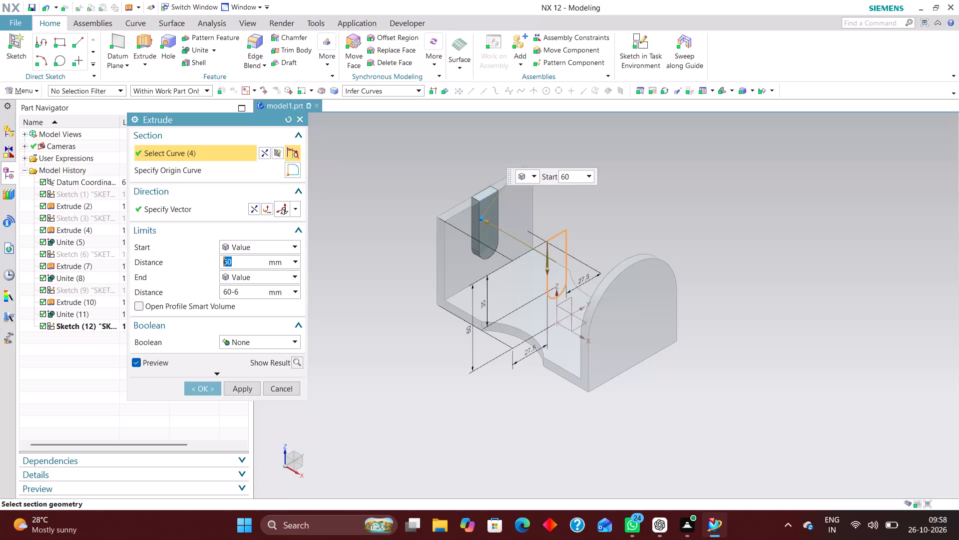
# Extend the extrusion beyond both faces of the flat-topped wall, from 72 mm to 39 mm, and create it as a separate body.
pyautogui.scroll(4, 460, 220)
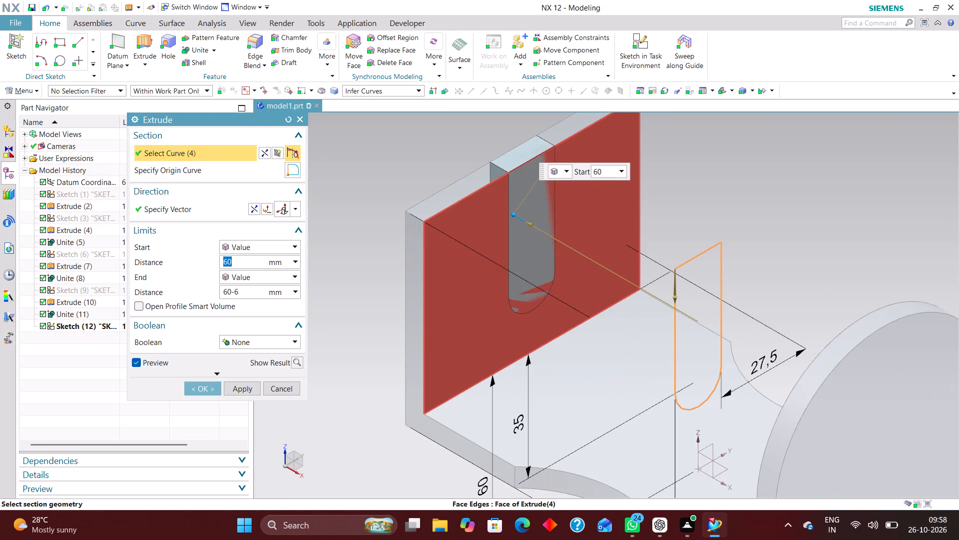
pyautogui.scroll(-1, 498, 284)
pyautogui.moveTo(513, 229); pyautogui.dragTo(509, 228)
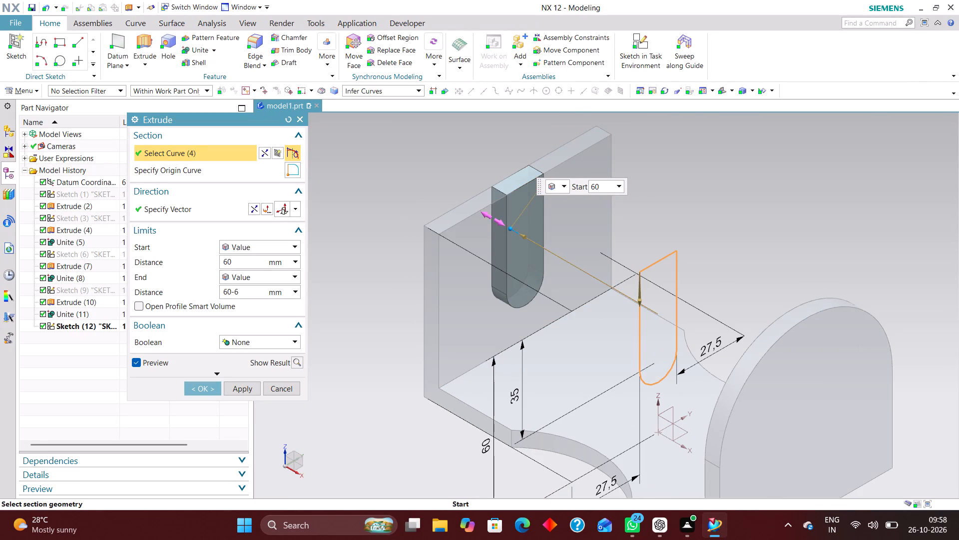
pyautogui.moveTo(509, 228); pyautogui.dragTo(481, 215)
pyautogui.moveTo(523, 235); pyautogui.dragTo(547, 256)
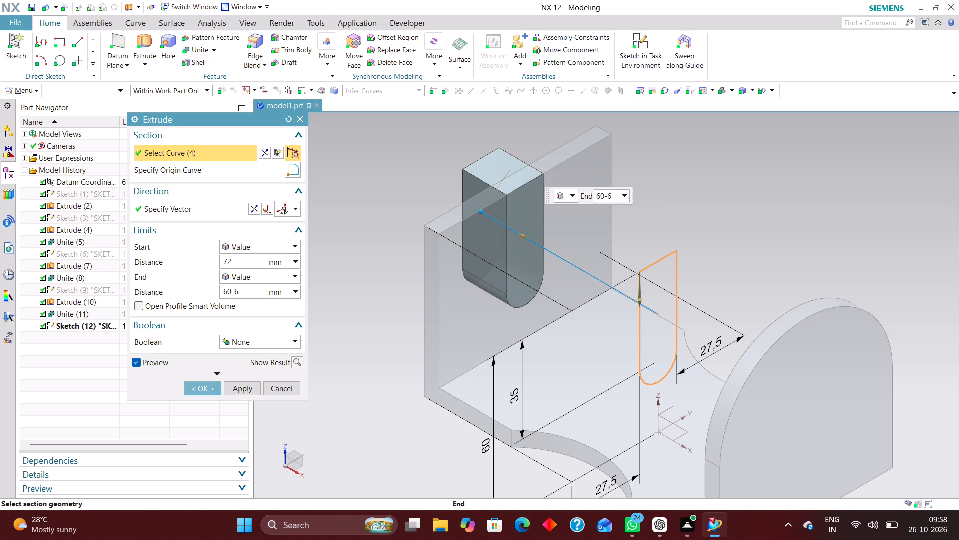
pyautogui.moveTo(547, 256); pyautogui.dragTo(557, 260)
pyautogui.scroll(-3, 431, 278)
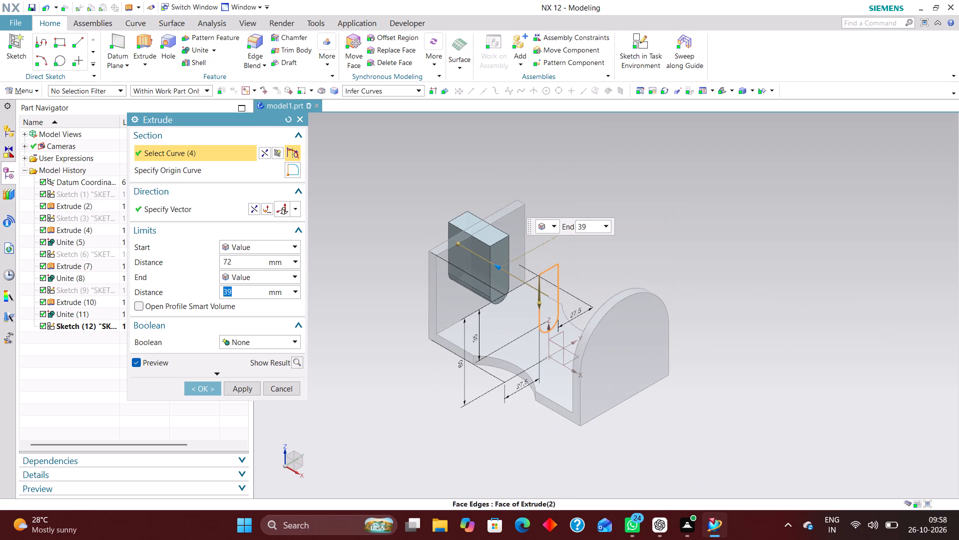
pyautogui.click(207, 388)
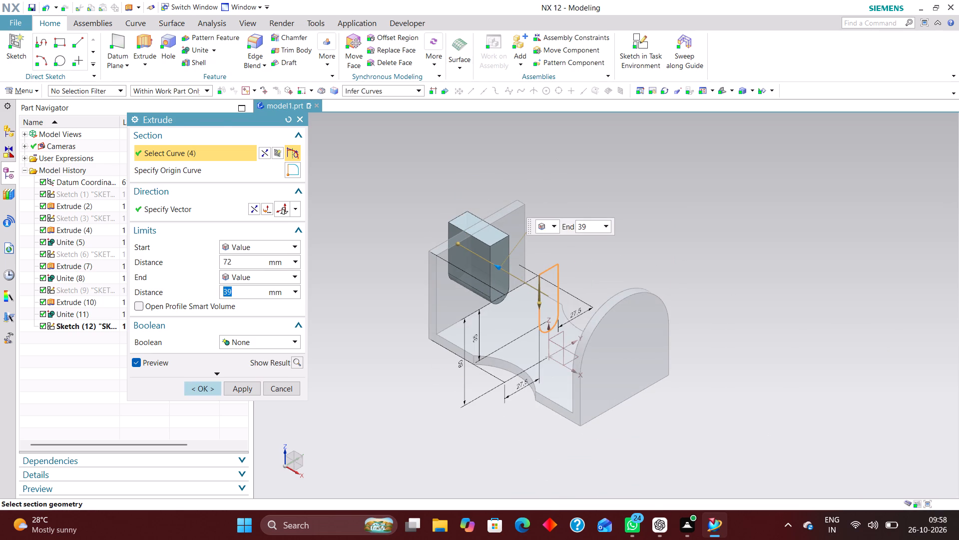
# Subtract the extruded slot body from the bracket to cut the open slot in the flat-topped wall.
pyautogui.click(215, 47)
pyautogui.click(219, 76)
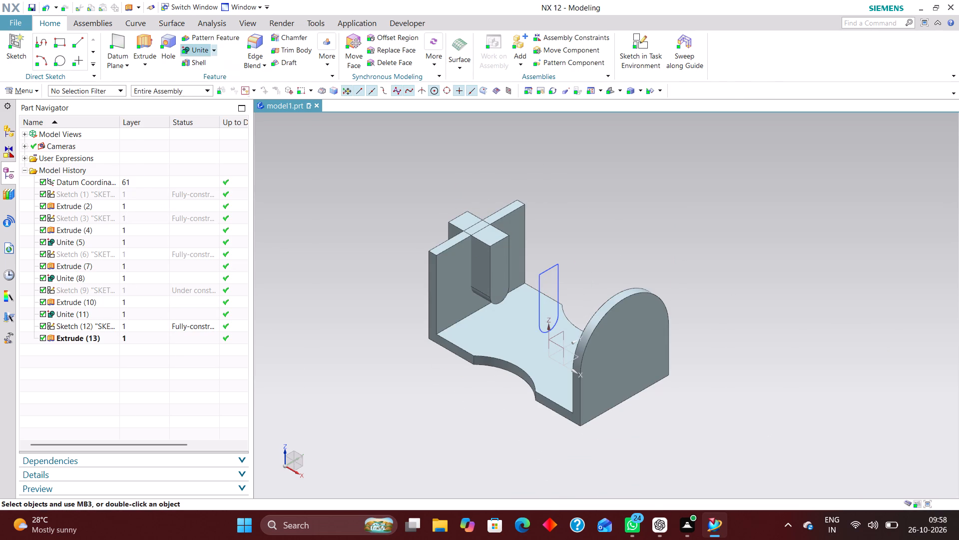
pyautogui.click(490, 367)
pyautogui.click(497, 288)
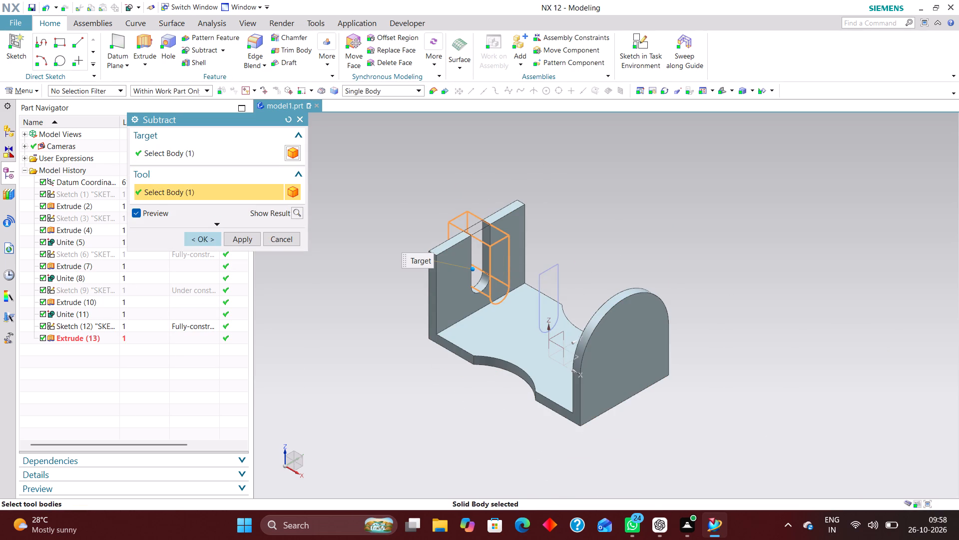
pyautogui.click(195, 240)
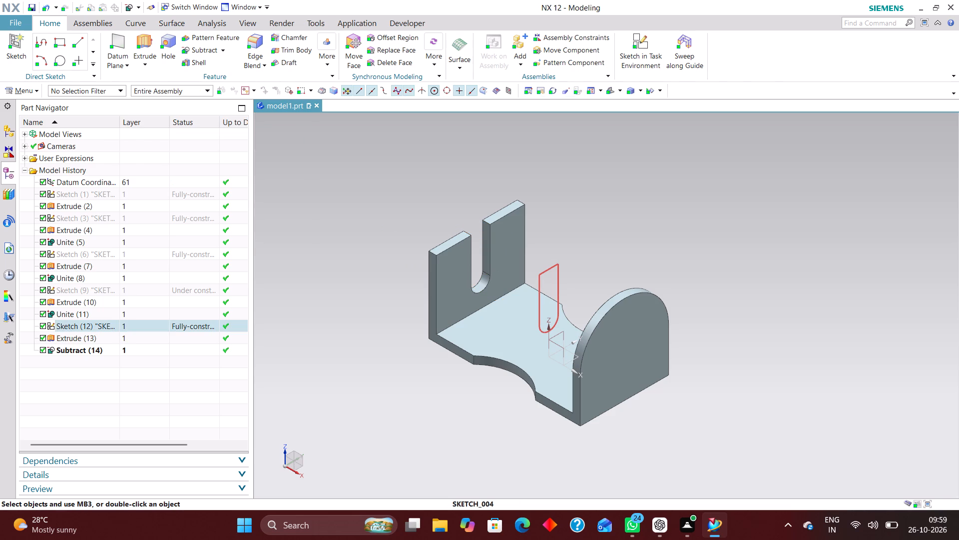
# Hide the slot profile sketch.
pyautogui.moveTo(556, 265); pyautogui.dragTo(558, 341, button='right')
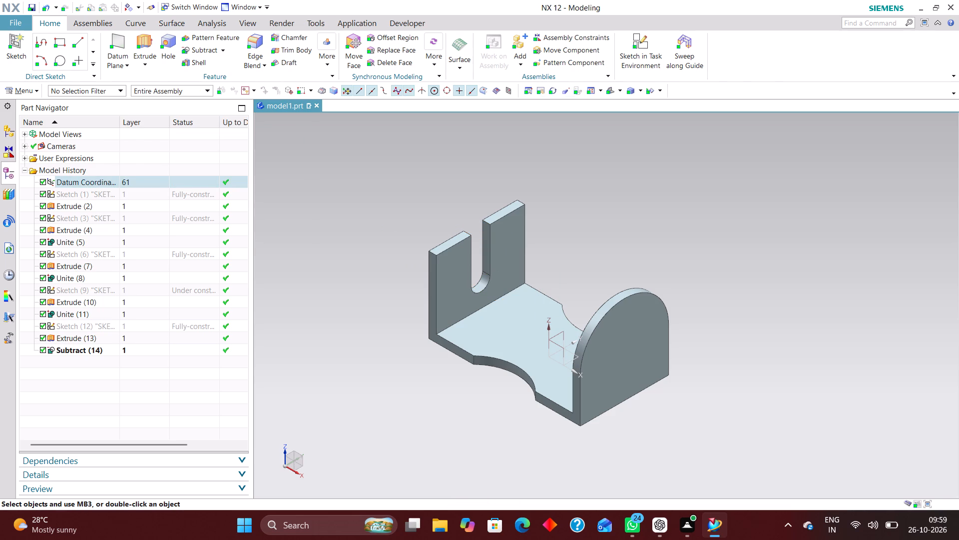
# Start a 6 mm circular edge blend on the inner edge where the slotted wall meets the base.
pyautogui.scroll(-1, 631, 228)
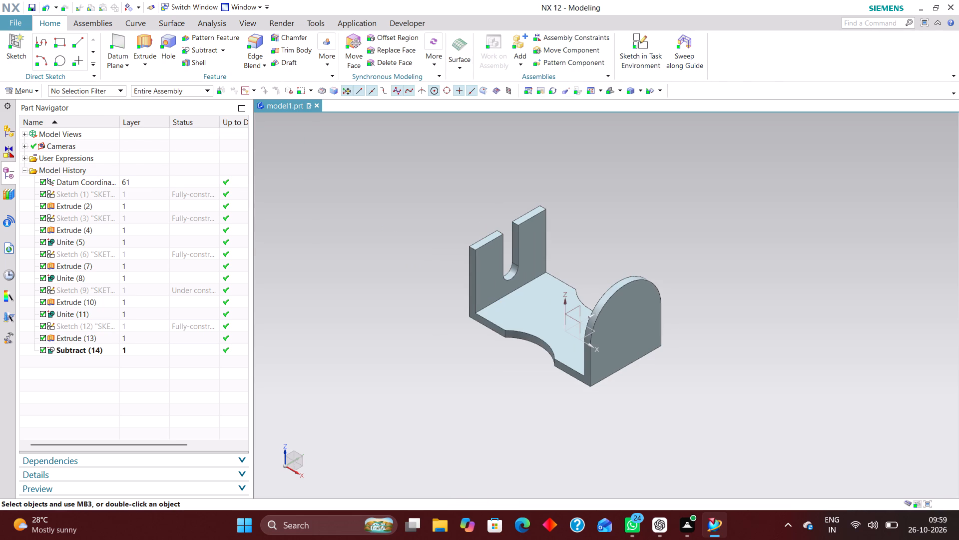
pyautogui.scroll(-1, 634, 225)
pyautogui.scroll(3, 544, 289)
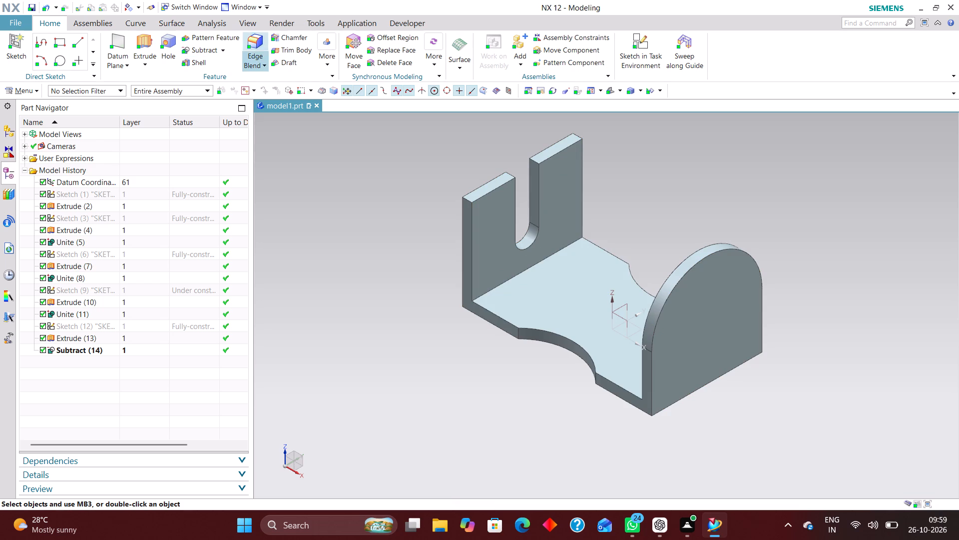
pyautogui.click(259, 42)
pyautogui.click(505, 280)
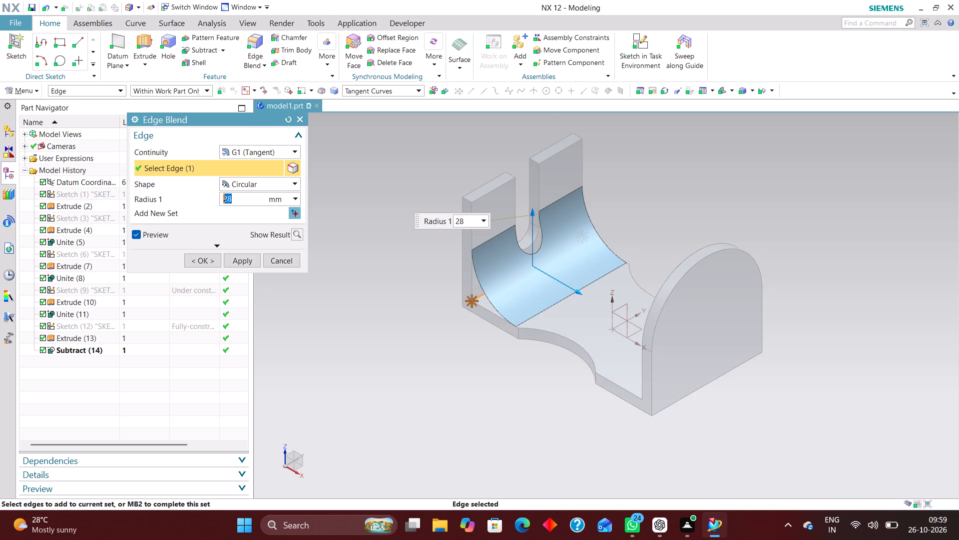
pyautogui.press('6')
pyautogui.press('Return')
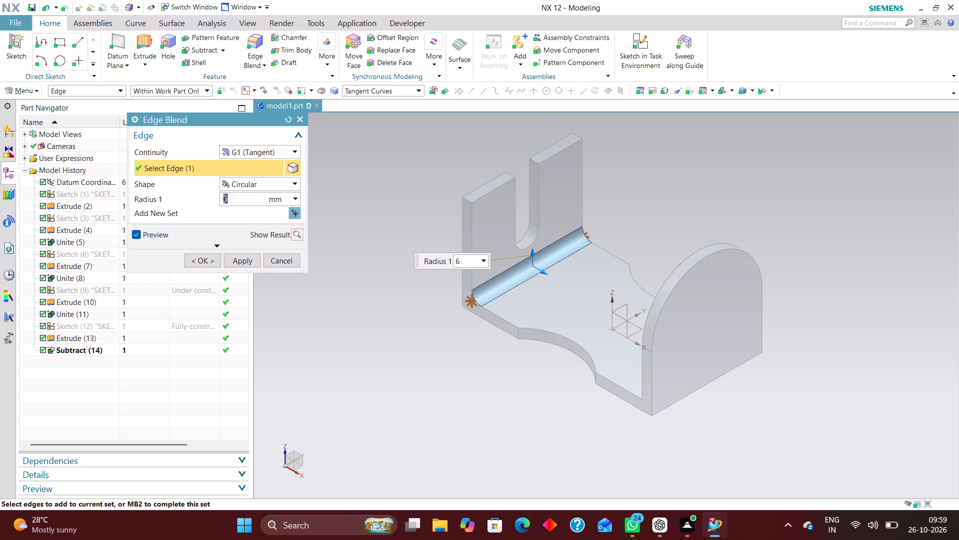
# Add the rounded wall's outer bottom and inner base edges and the slotted wall's outer bottom edge to the 6 mm blend and create it.
pyautogui.scroll(2, 455, 337)
pyautogui.scroll(-2, 467, 339)
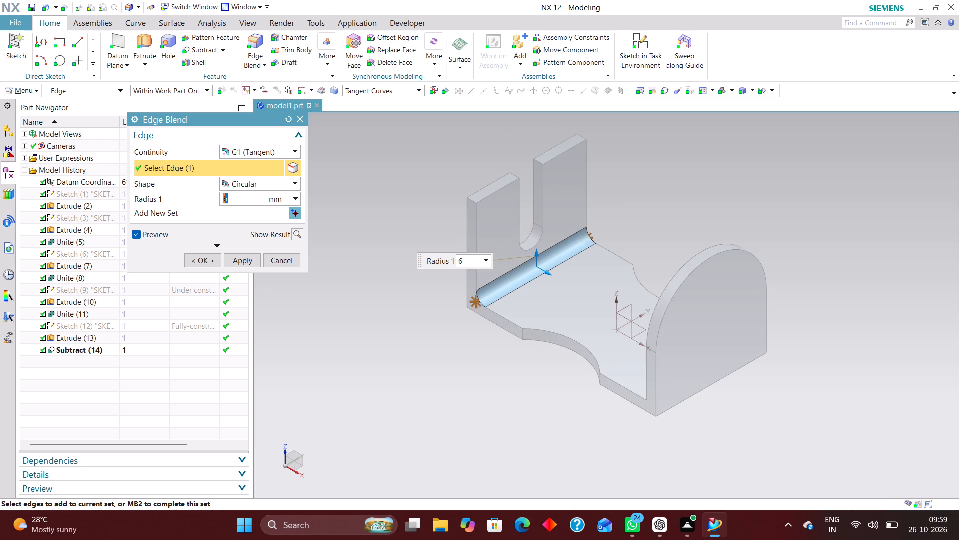
pyautogui.click(691, 397)
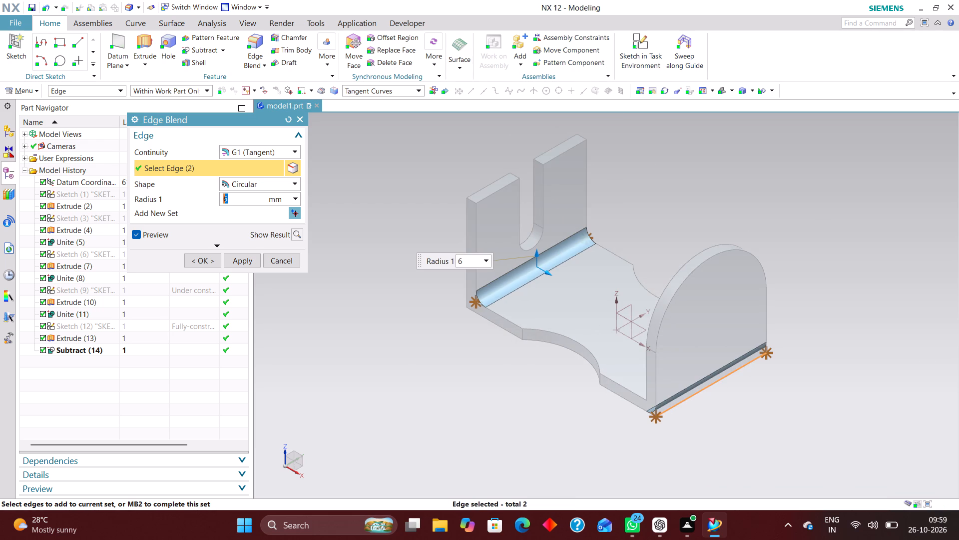
pyautogui.moveTo(712, 457); pyautogui.dragTo(780, 480, button='middle')
pyautogui.click(692, 378)
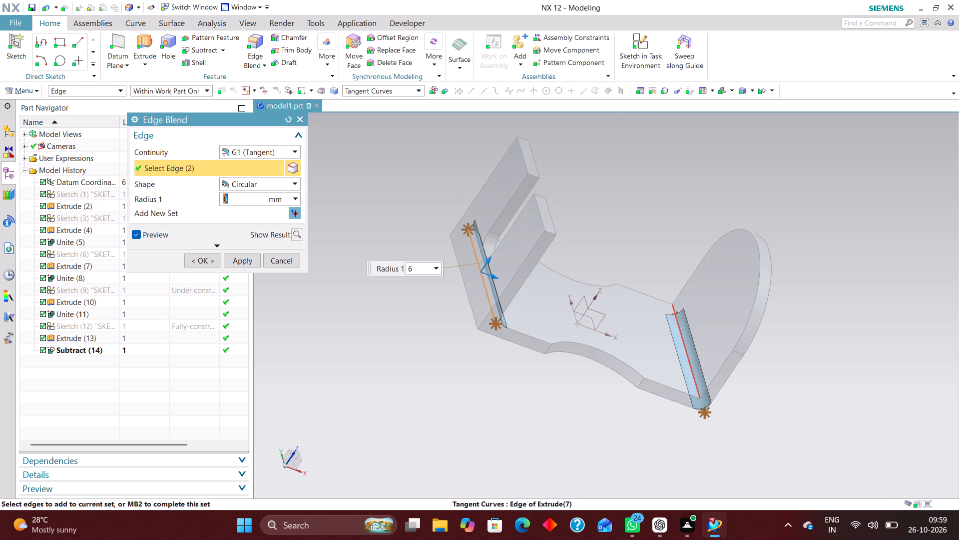
pyautogui.moveTo(807, 454); pyautogui.dragTo(760, 470, button='middle')
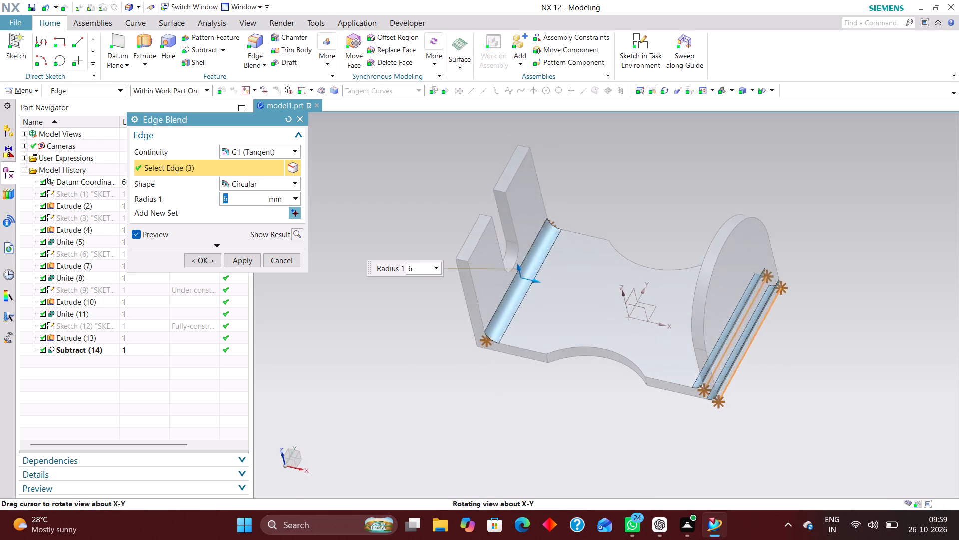
pyautogui.moveTo(760, 470); pyautogui.dragTo(792, 417, button='middle')
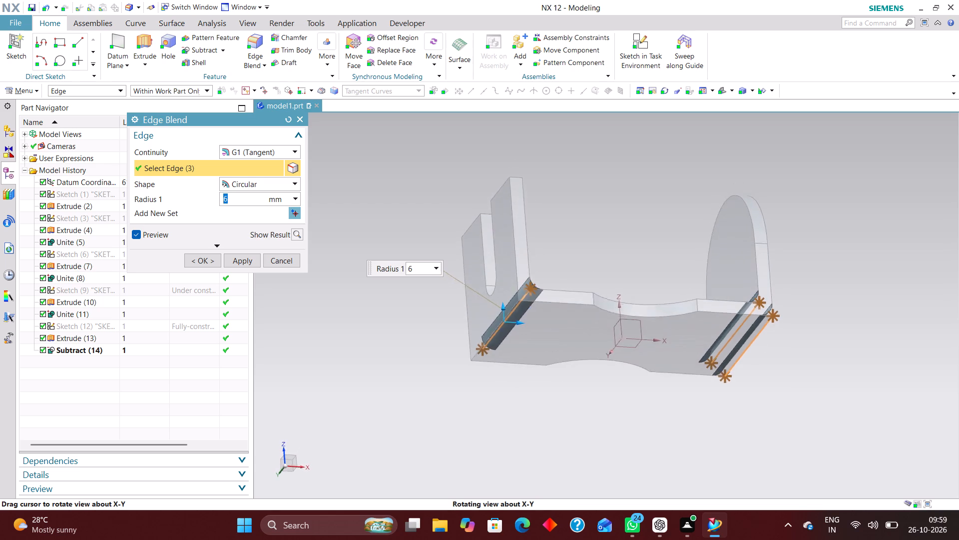
pyautogui.moveTo(792, 417); pyautogui.dragTo(809, 430, button='middle')
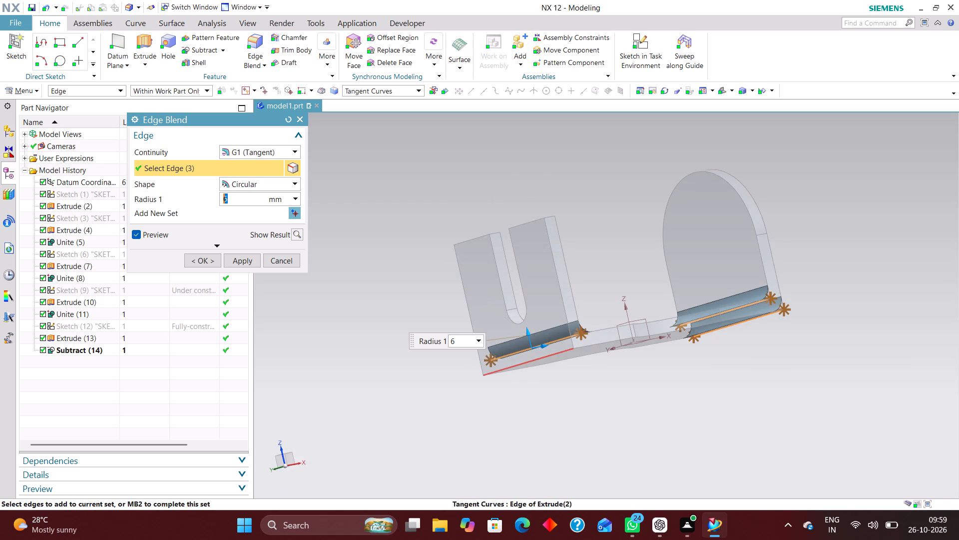
pyautogui.click(527, 362)
pyautogui.moveTo(787, 412); pyautogui.dragTo(741, 466, button='middle')
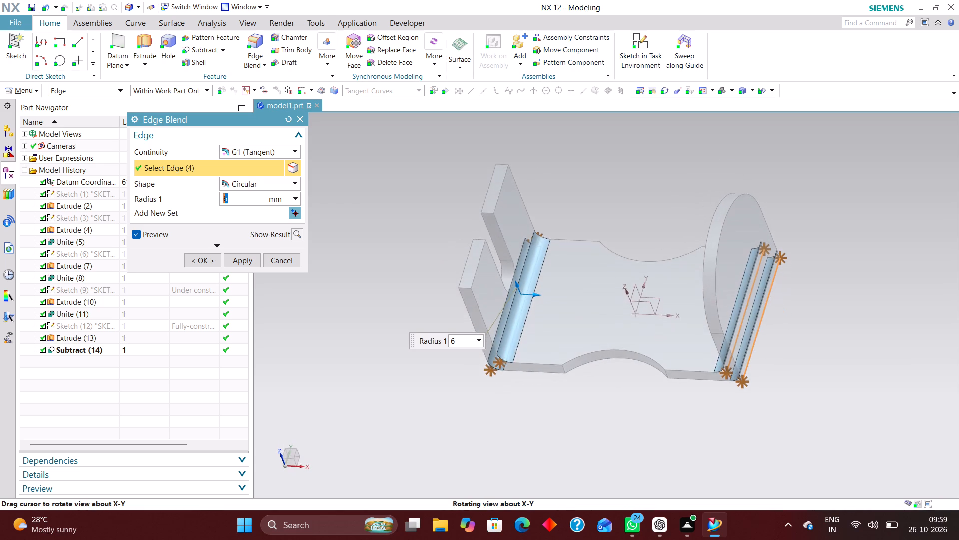
pyautogui.moveTo(741, 466); pyautogui.dragTo(738, 462, button='middle')
pyautogui.click(209, 261)
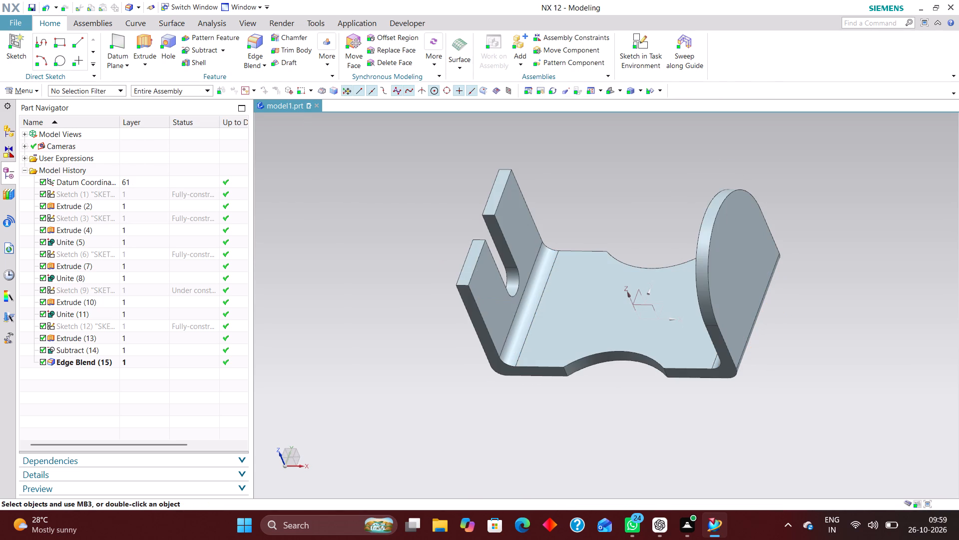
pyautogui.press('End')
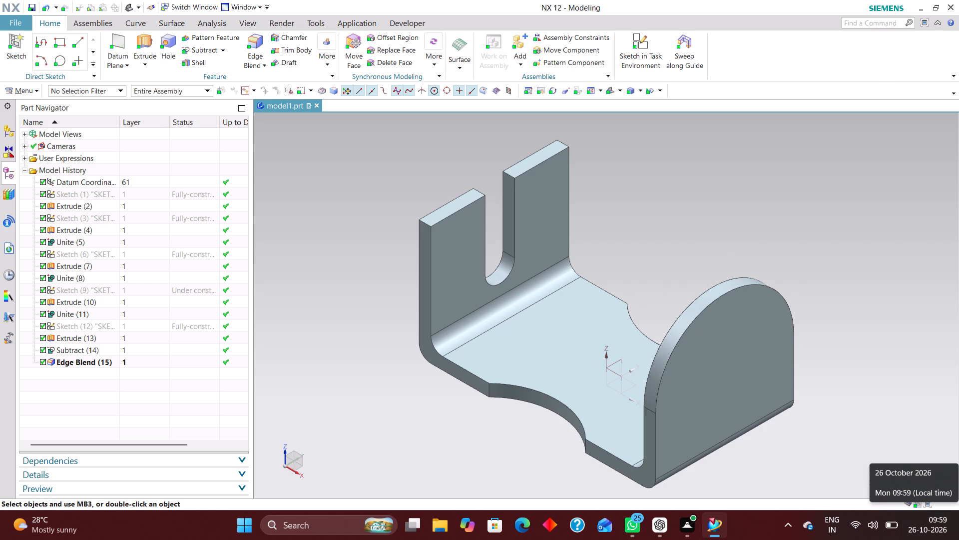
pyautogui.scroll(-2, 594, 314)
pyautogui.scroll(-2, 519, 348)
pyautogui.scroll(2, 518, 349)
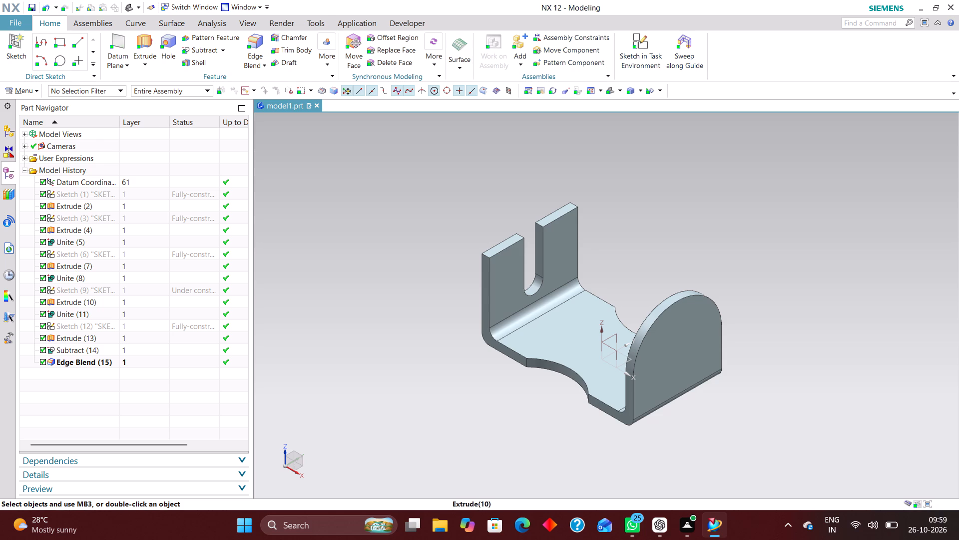
# Start a new horizontal sketch on the bracket's base, oriented to the X and Y axes at the datum origin.
pyautogui.scroll(4, 693, 339)
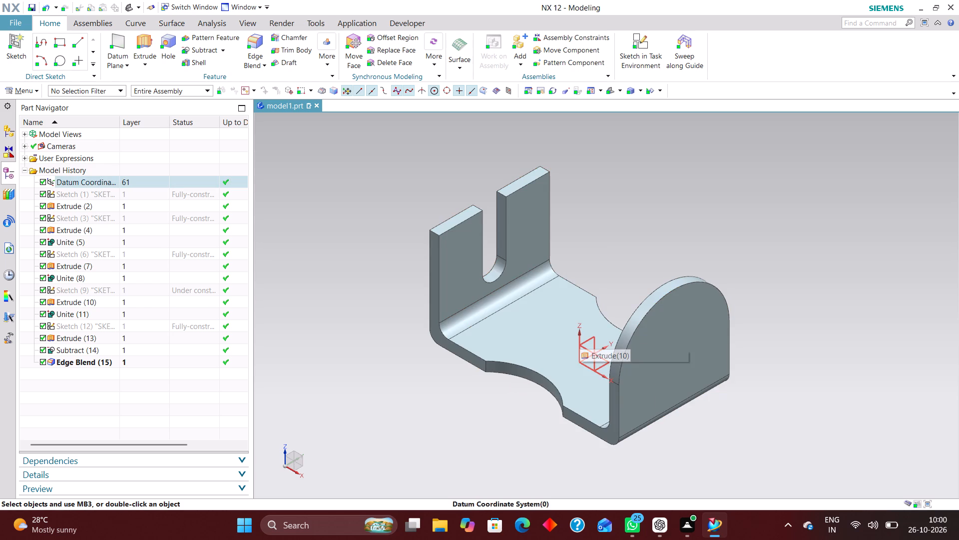
pyautogui.scroll(-2, 591, 310)
pyautogui.scroll(2, 580, 347)
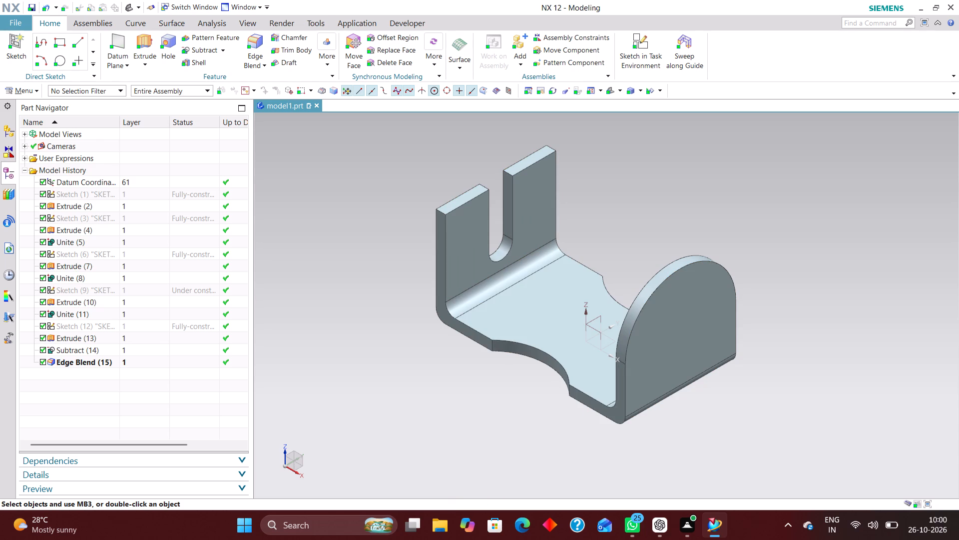
pyautogui.click(643, 36)
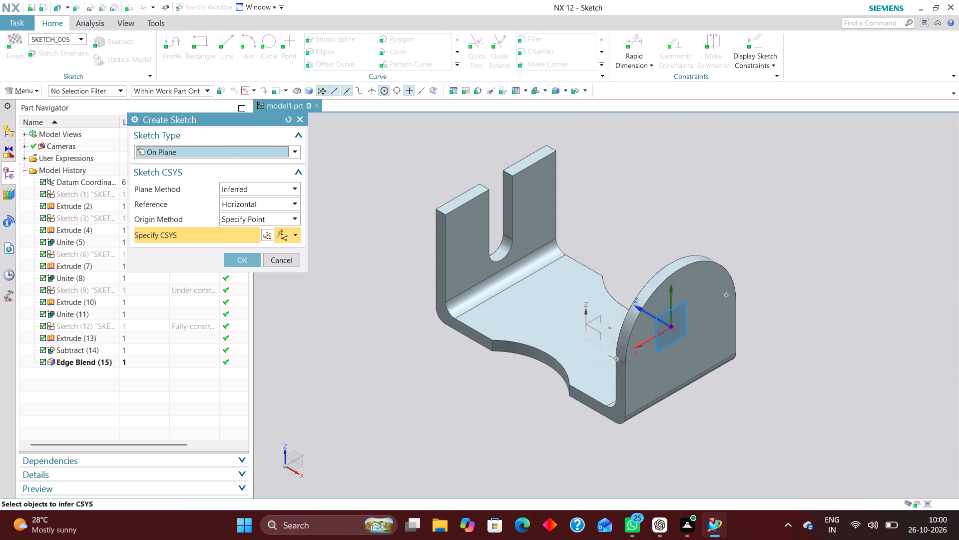
pyautogui.click(606, 346)
pyautogui.click(243, 263)
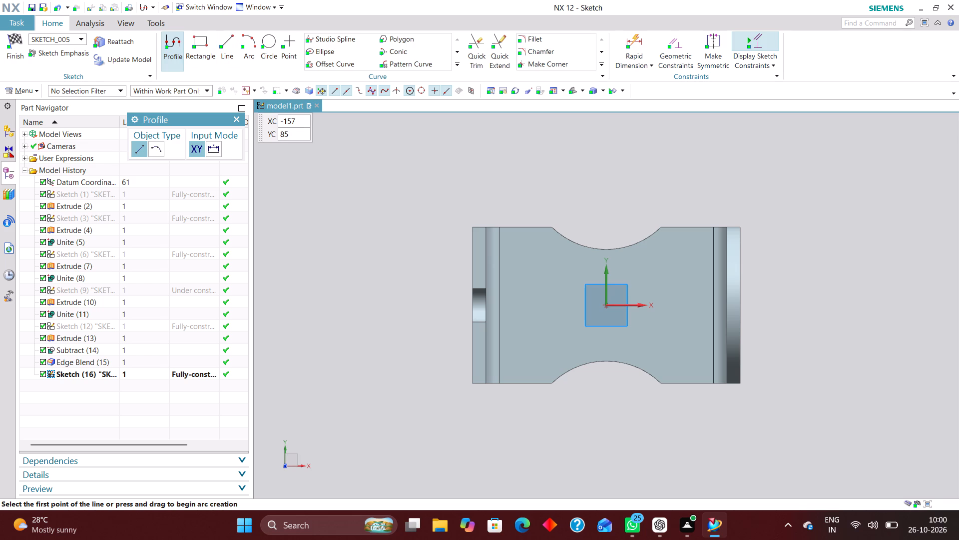
# Draw two equal-length horizontal lines on the base's slotted-wall half, one on each side of the X axis, as the slot's straight sides.
pyautogui.click(224, 42)
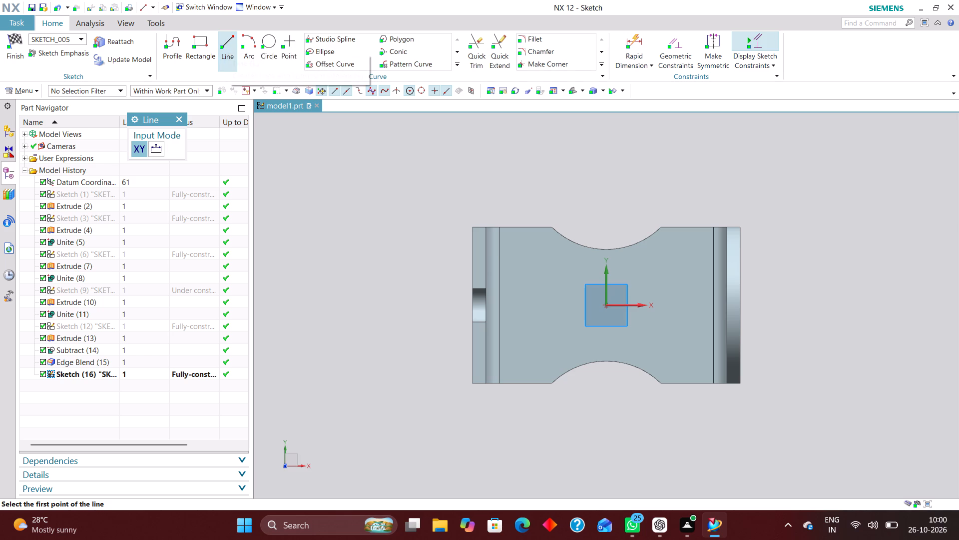
pyautogui.moveTo(520, 287); pyautogui.dragTo(532, 283)
pyautogui.scroll(3, 542, 298)
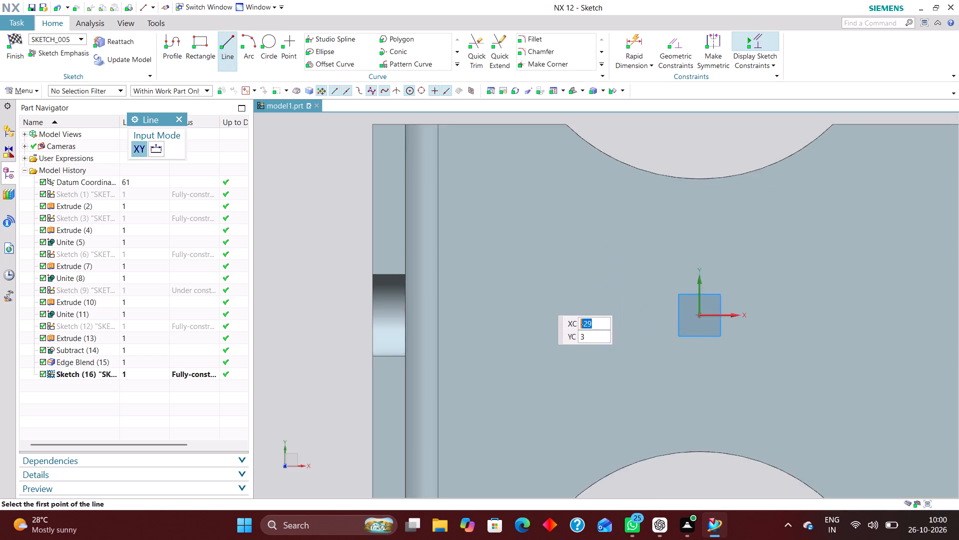
pyautogui.scroll(2, 542, 298)
pyautogui.scroll(-5, 542, 297)
pyautogui.scroll(4, 543, 296)
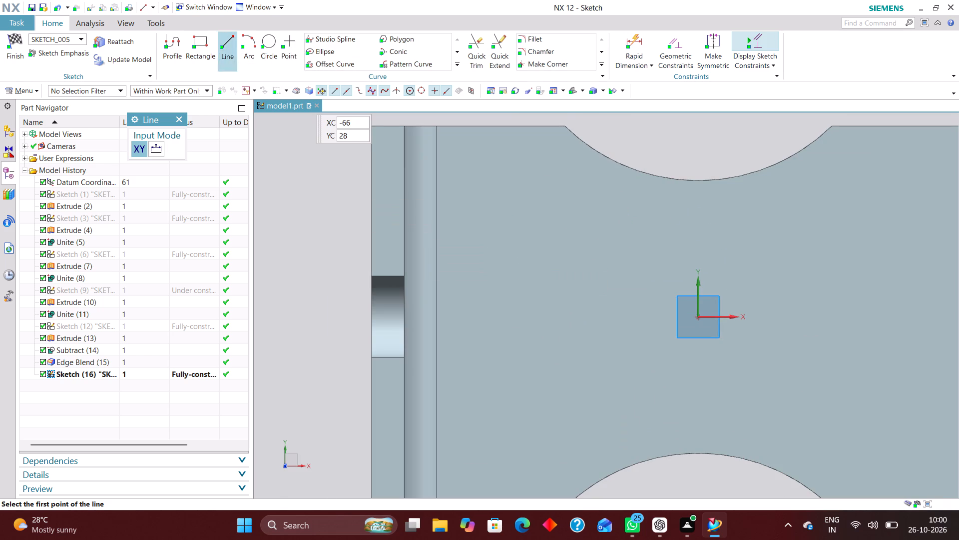
pyautogui.click(224, 37)
pyautogui.click(226, 37)
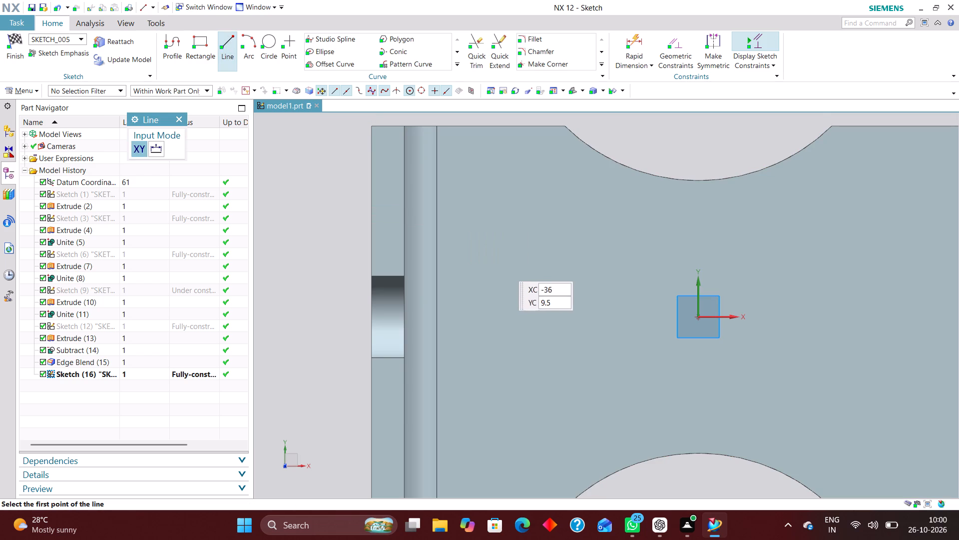
pyautogui.click(476, 275)
pyautogui.click(645, 275)
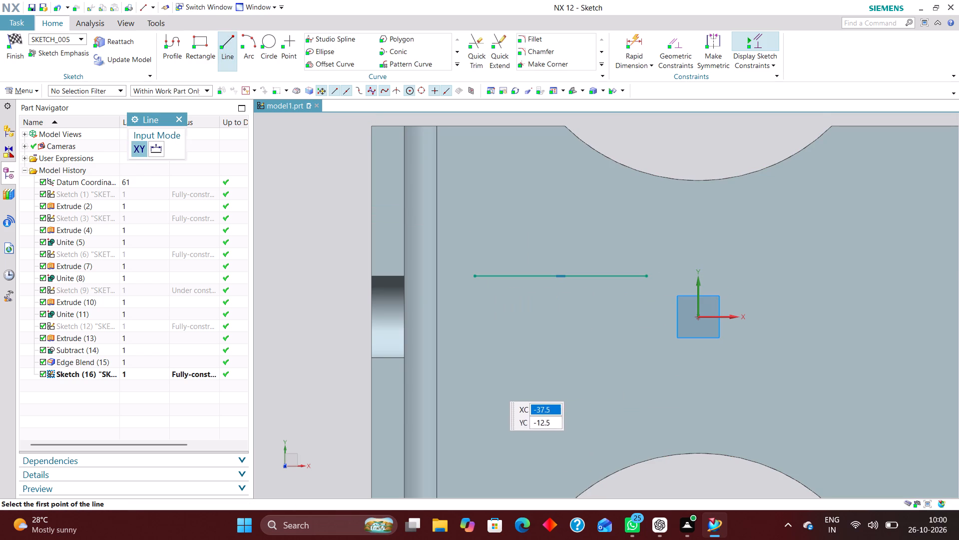
pyautogui.moveTo(470, 359); pyautogui.dragTo(475, 357)
pyautogui.click(648, 353)
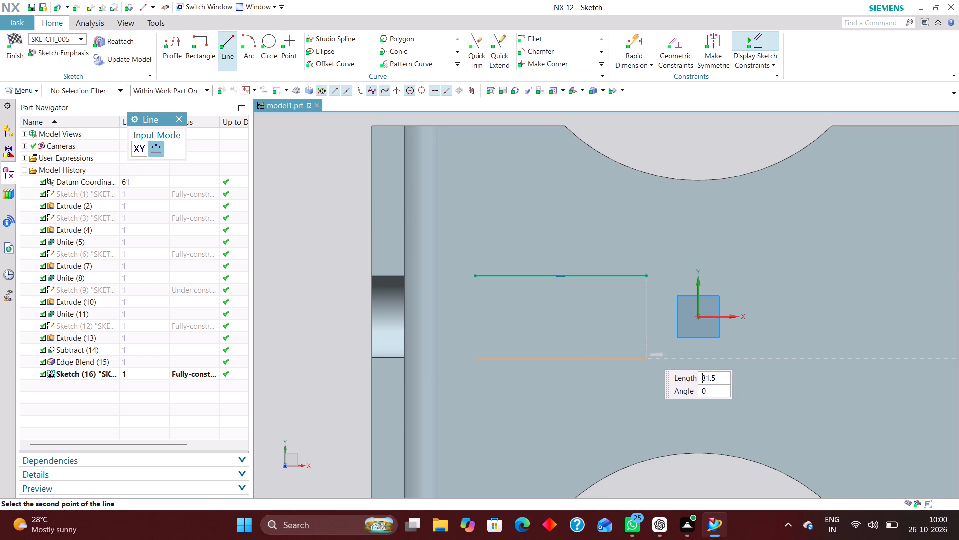
# Close both ends of the two lines with outward three-point arcs of about 7.6 mm radius to complete the slot outline.
pyautogui.click(252, 39)
pyautogui.click(650, 279)
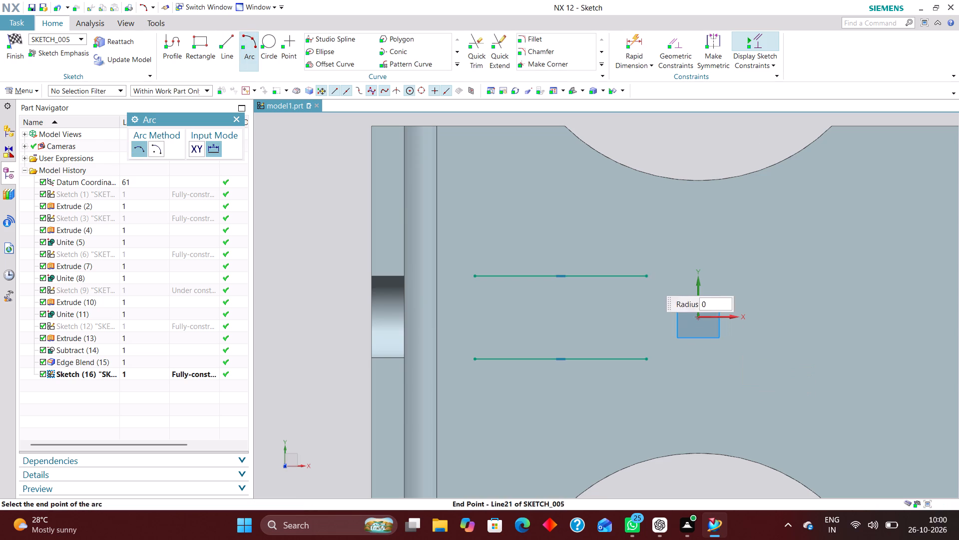
pyautogui.click(649, 360)
pyautogui.click(691, 321)
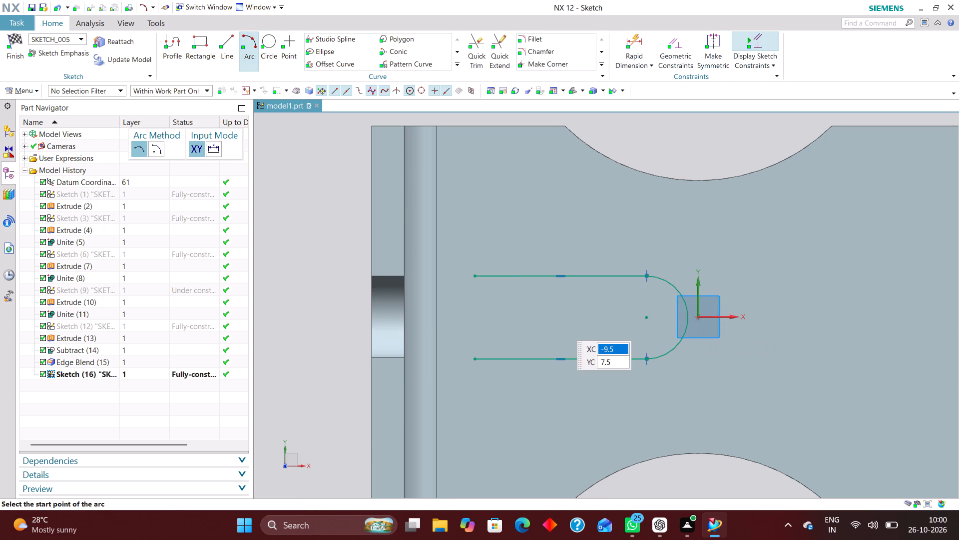
pyautogui.click(474, 273)
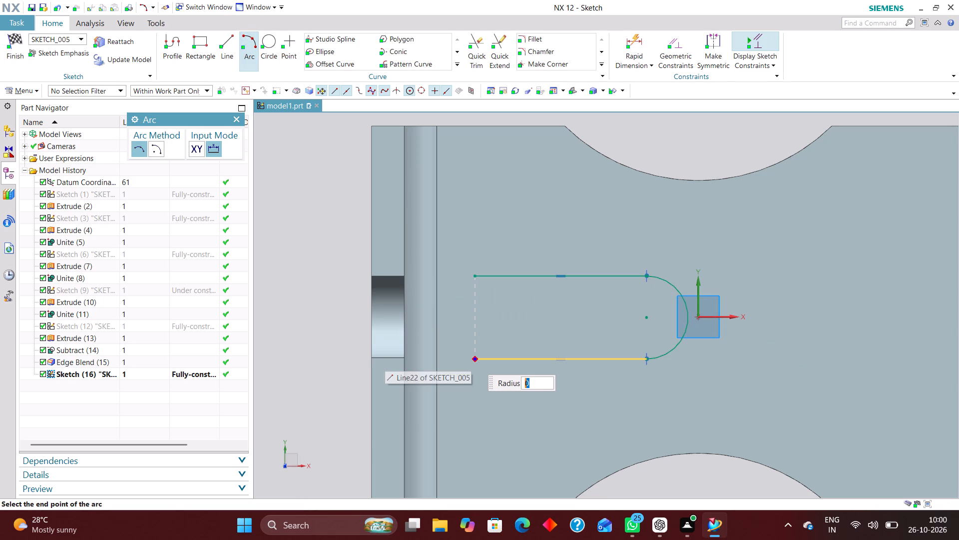
pyautogui.click(473, 358)
pyautogui.click(442, 329)
pyautogui.scroll(2, 454, 325)
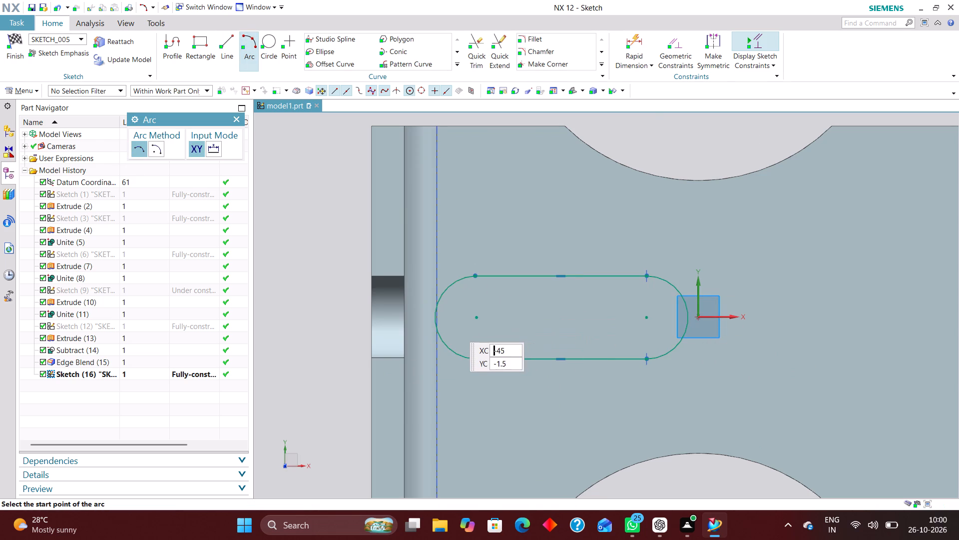
pyautogui.scroll(7, 453, 325)
pyautogui.scroll(-9, 437, 320)
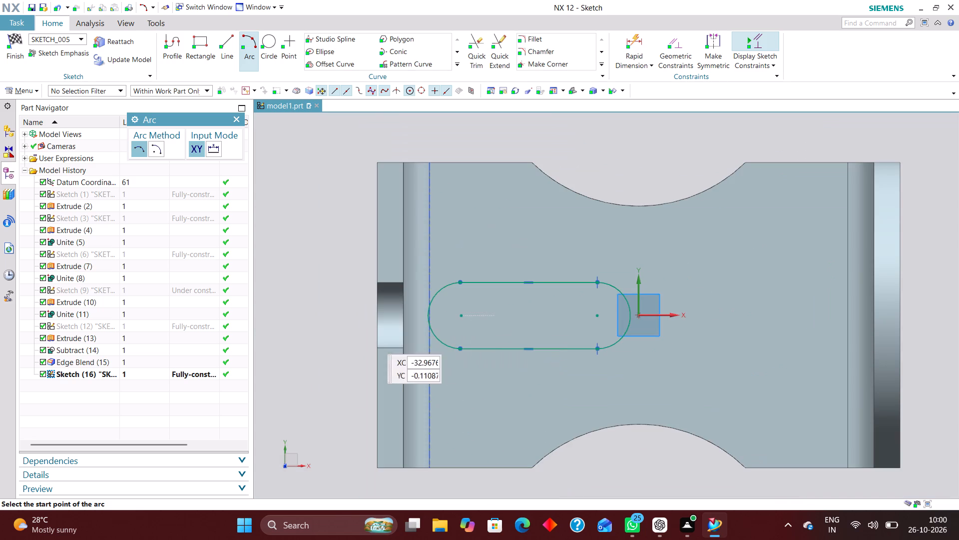
pyautogui.click(239, 117)
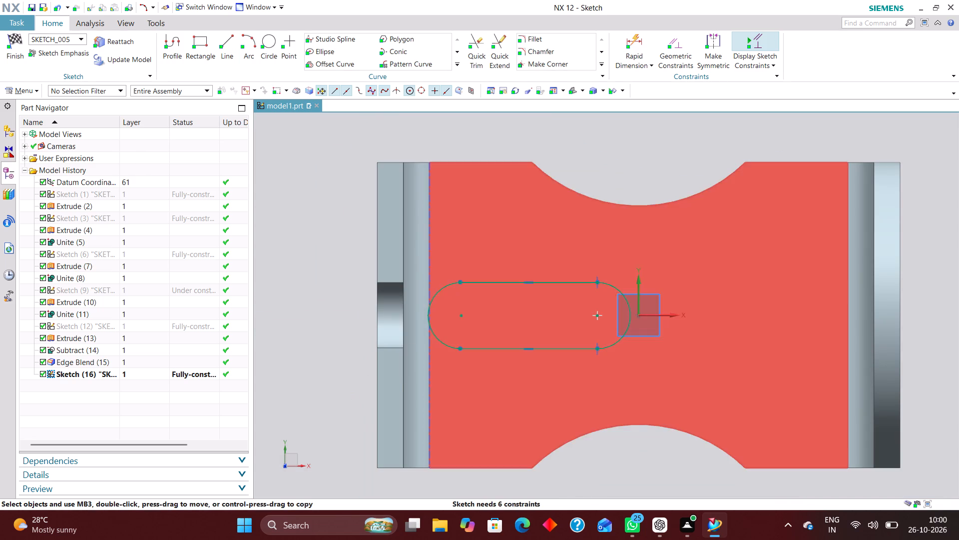
# Shorten the slot outline by moving the centre of its wall-side arc towards the origin, clear of the bend edge.
pyautogui.click(597, 317)
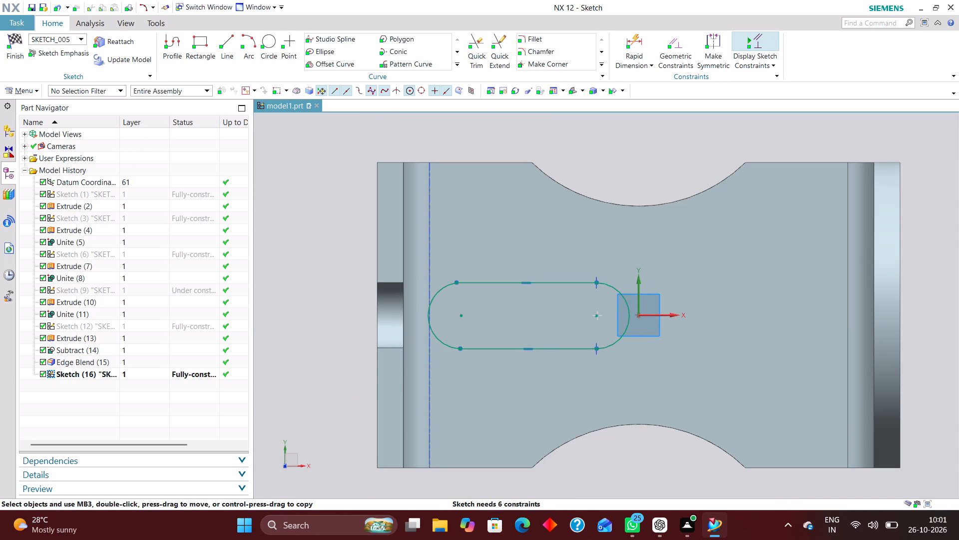
pyautogui.moveTo(460, 313); pyautogui.dragTo(480, 314)
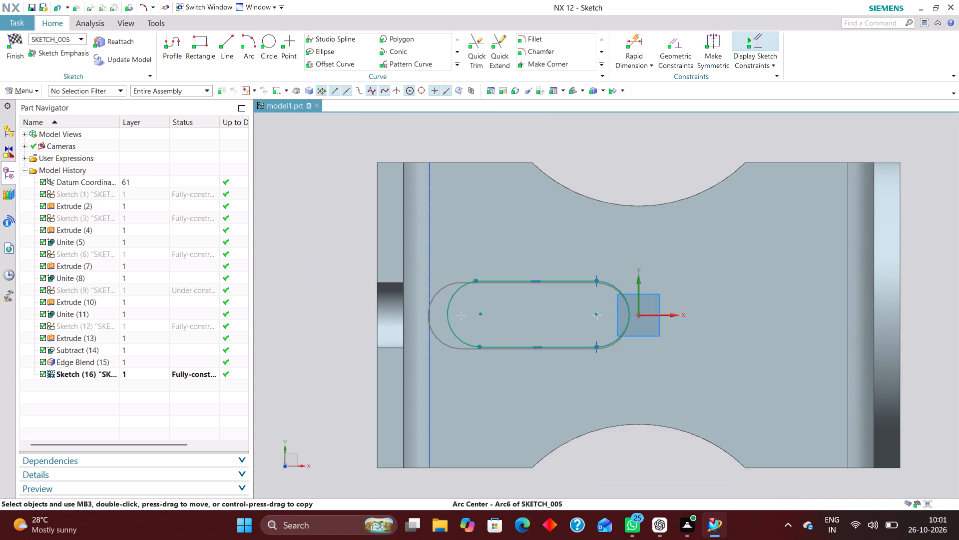
pyautogui.moveTo(480, 314); pyautogui.dragTo(479, 315)
# Make the slot's wall-side end arc tangent to both straight sides.
pyautogui.click(674, 39)
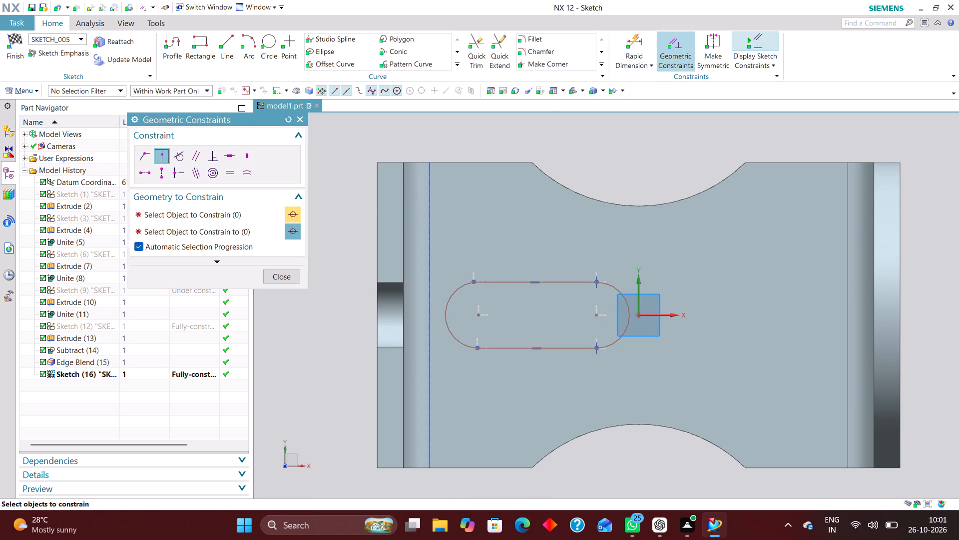
pyautogui.click(177, 151)
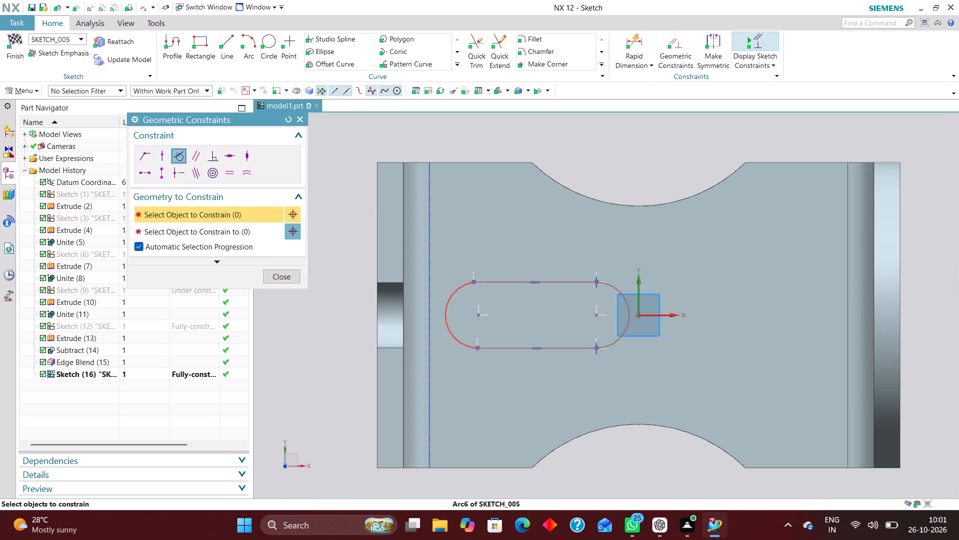
pyautogui.click(451, 296)
pyautogui.click(509, 285)
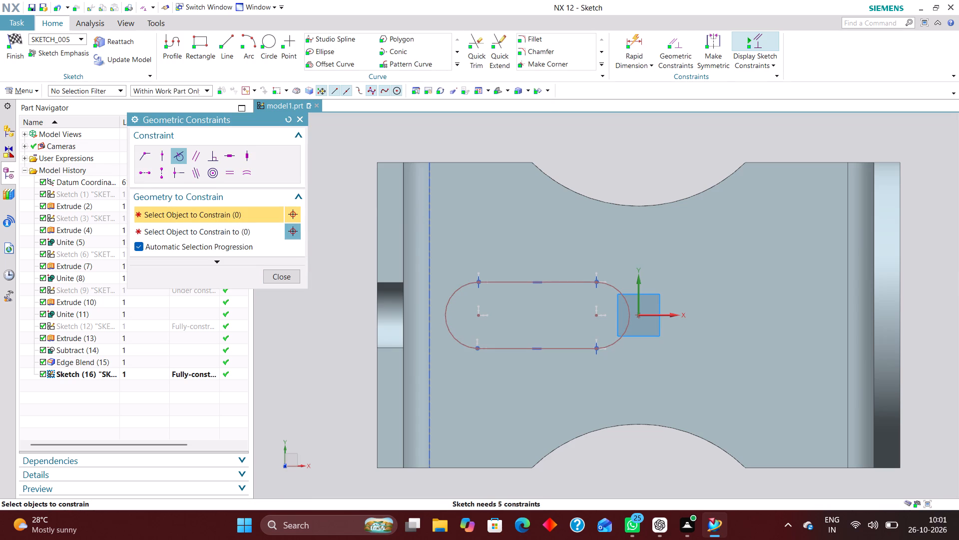
pyautogui.click(462, 345)
pyautogui.click(502, 348)
# Constrain the centre of the slot's inner end arc to lie on the sketch's X axis.
pyautogui.click(684, 32)
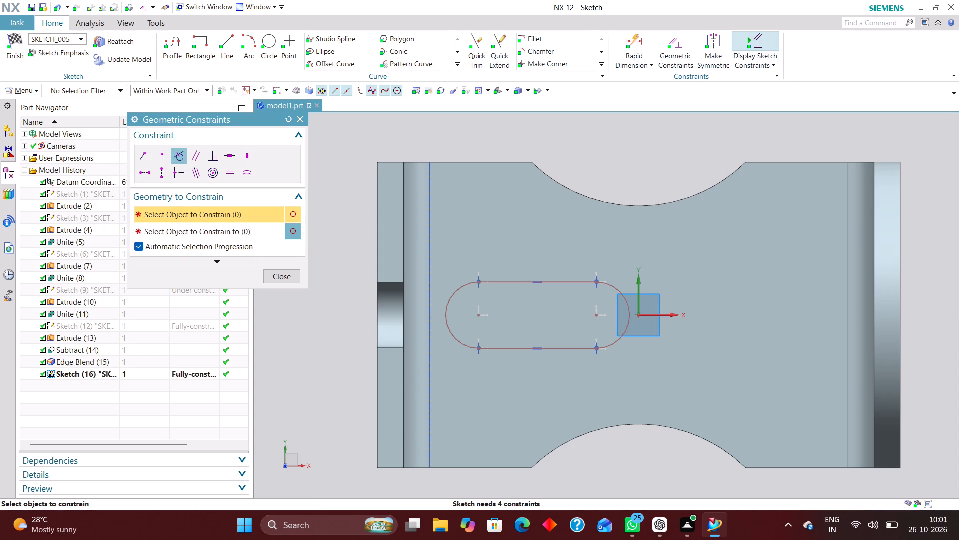
pyautogui.click(166, 158)
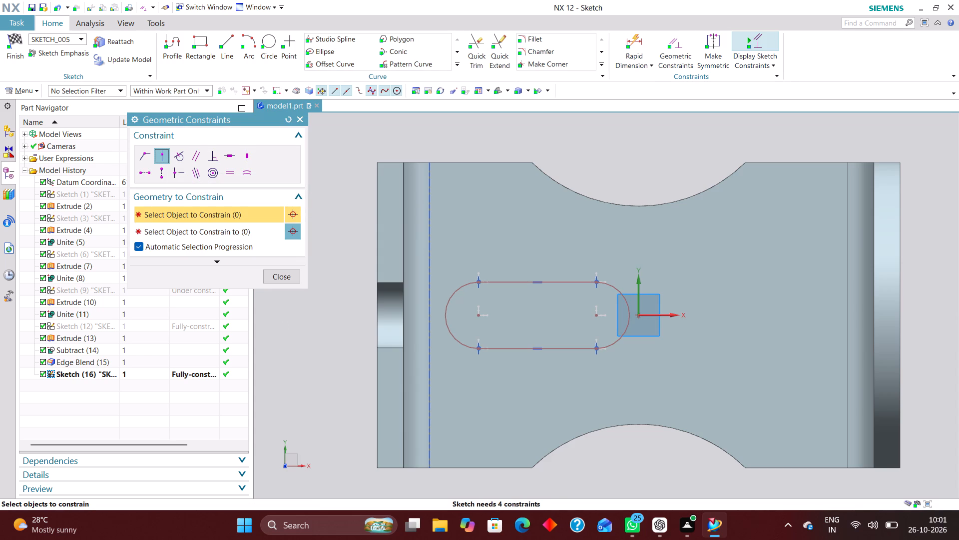
pyautogui.click(597, 318)
pyautogui.click(658, 316)
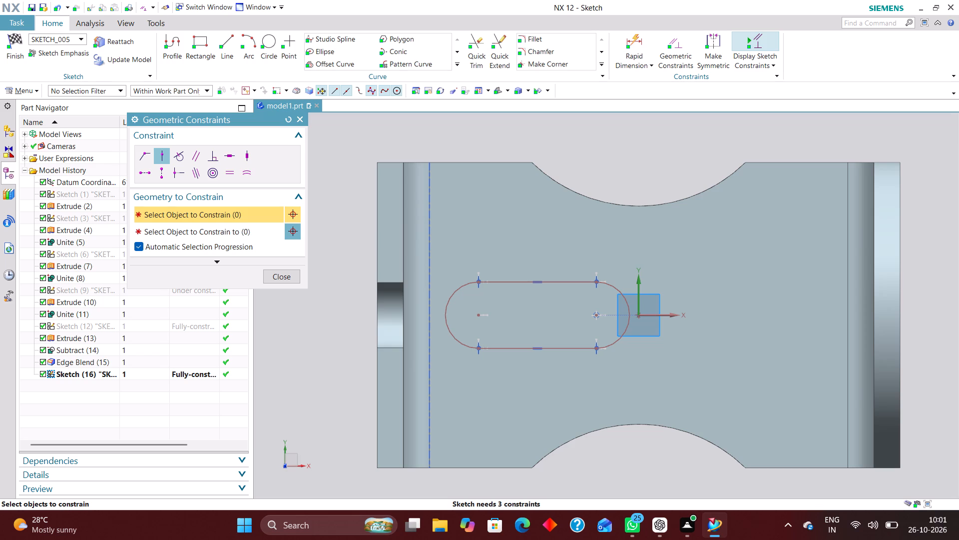
# Add a radial dimension to the slot's inner end arc and set it to 6 mm.
pyautogui.click(633, 40)
pyautogui.click(250, 262)
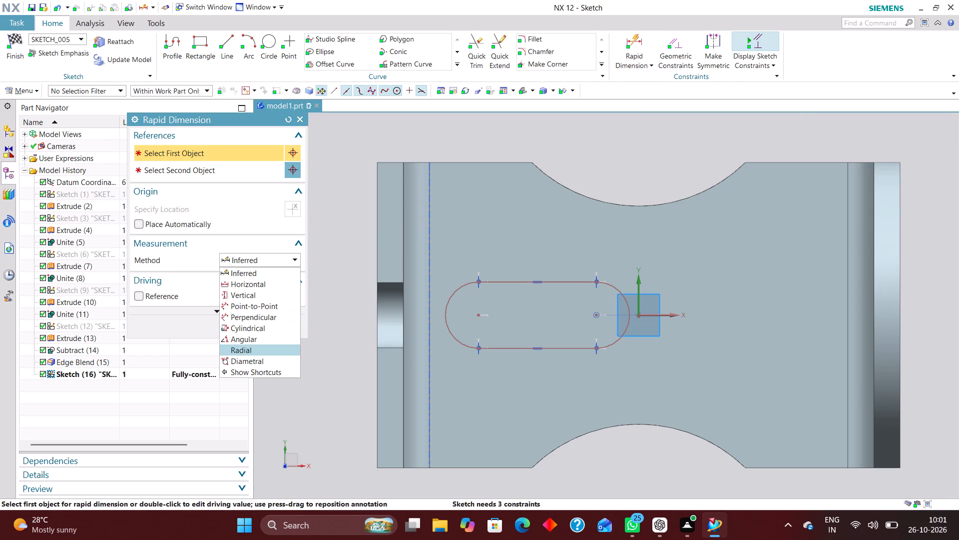
pyautogui.click(256, 348)
pyautogui.click(618, 338)
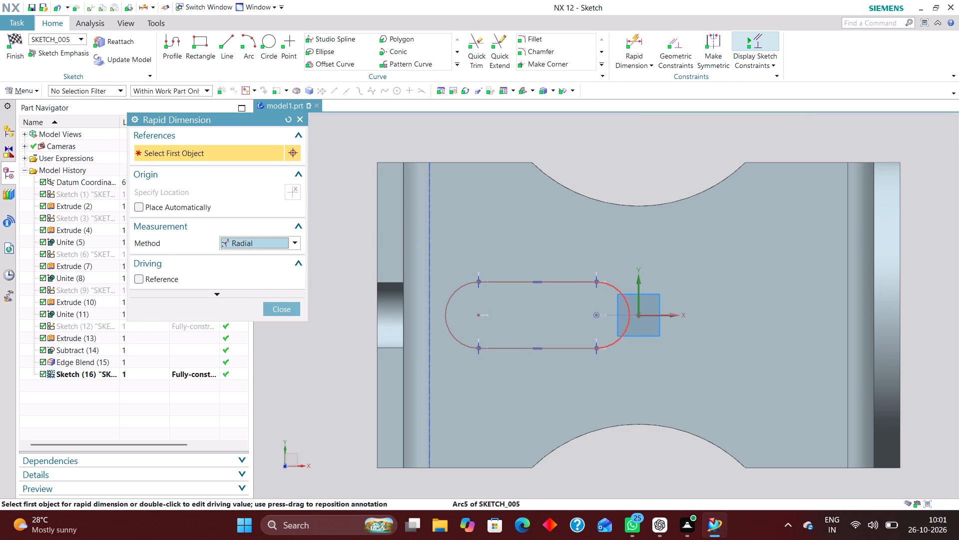
pyautogui.click(652, 360)
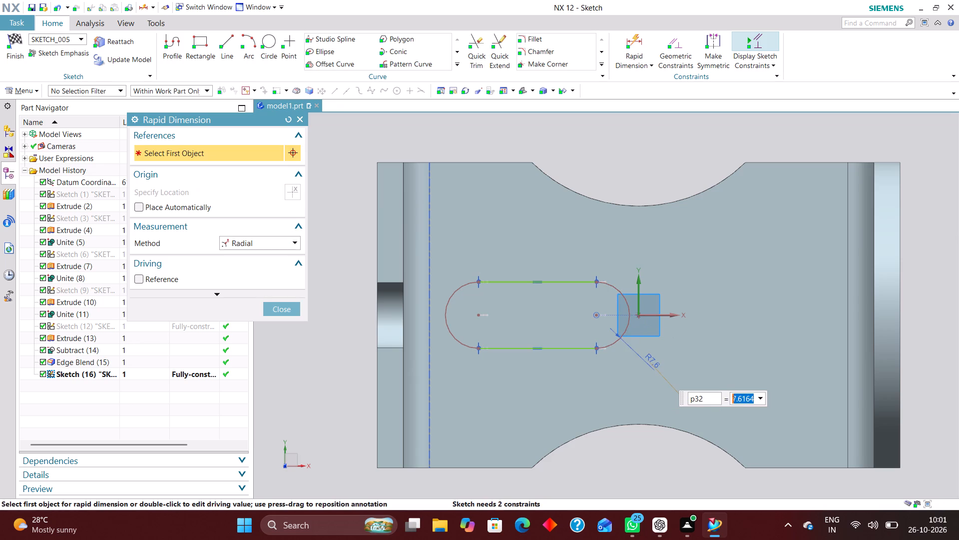
pyautogui.press('6')
pyautogui.press('Return')
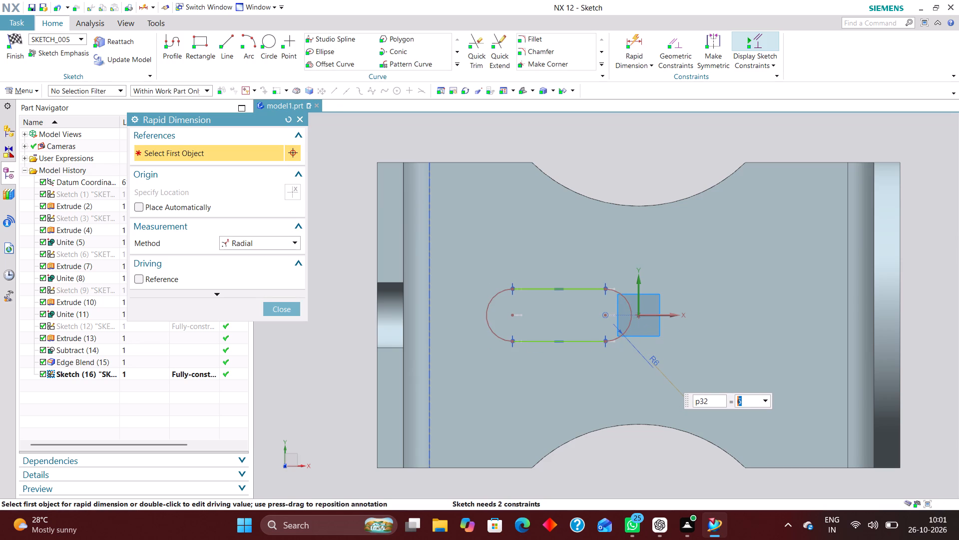
# Dimension the slot's straight side with the Inferred method and set its length to 20 mm.
pyautogui.click(282, 247)
pyautogui.click(271, 254)
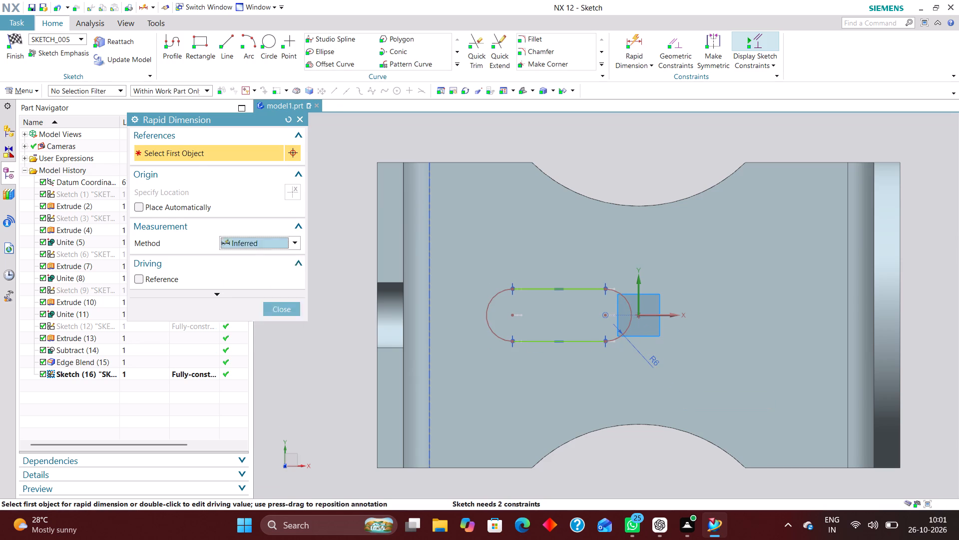
pyautogui.click(576, 290)
pyautogui.click(563, 247)
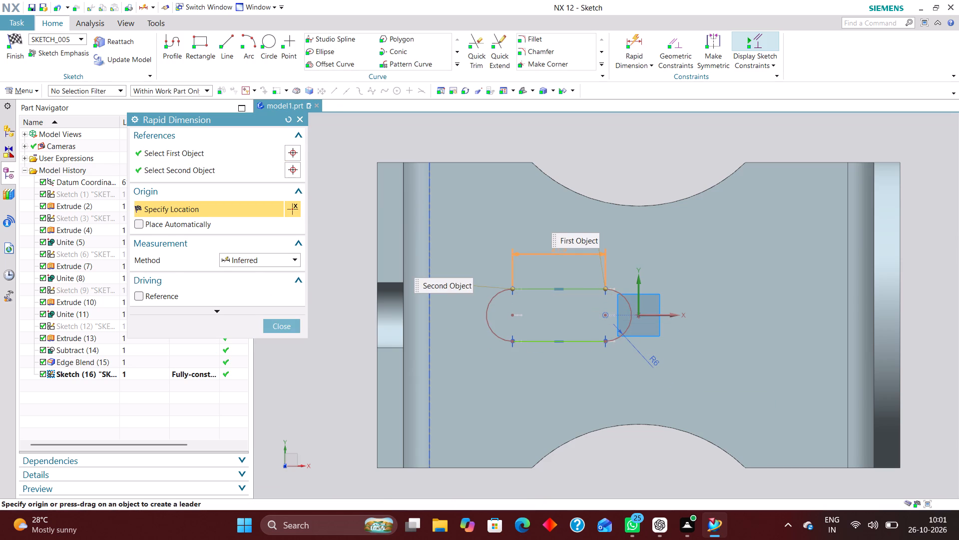
pyautogui.click(553, 205)
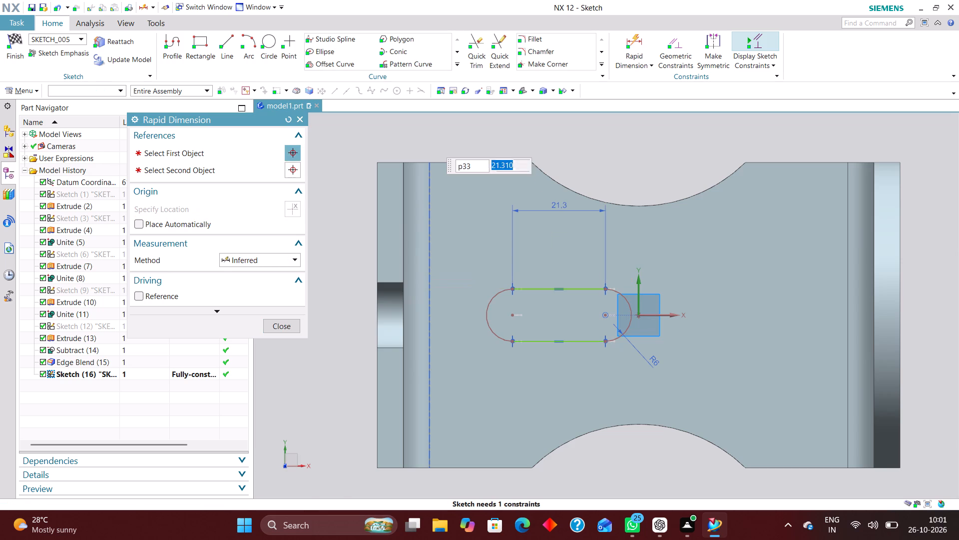
pyautogui.write('20')
pyautogui.press('Return')
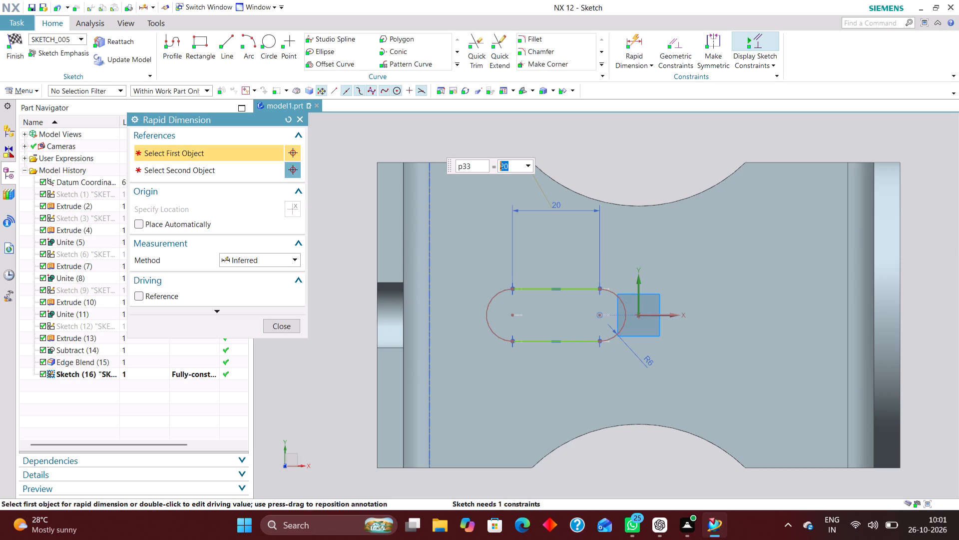
# Dimension the inner arc's centre from the sketch's vertical axis and set the distance to 20 mm.
pyautogui.click(638, 290)
pyautogui.click(601, 314)
pyautogui.click(618, 252)
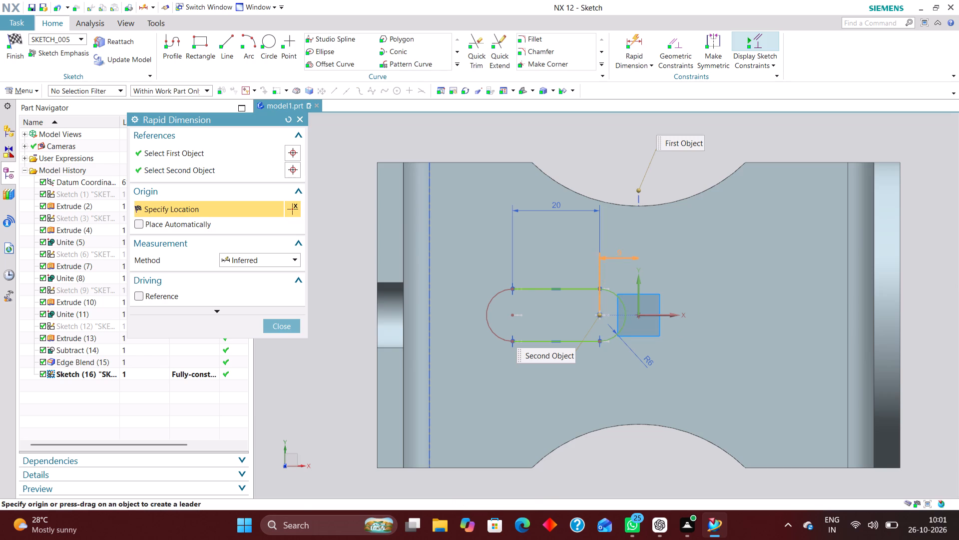
pyautogui.write('20')
pyautogui.press('Return')
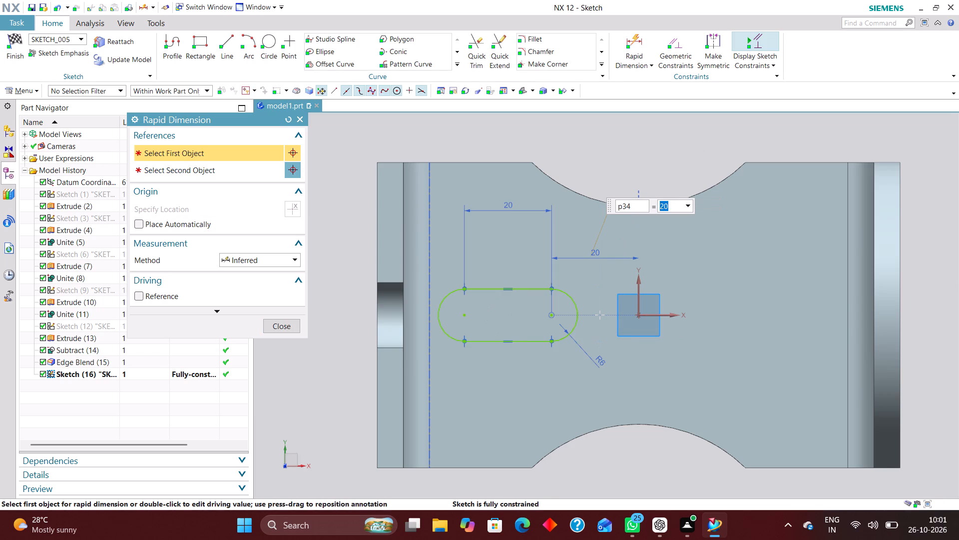
# Finish the slot sketch and return to modeling.
pyautogui.click(275, 325)
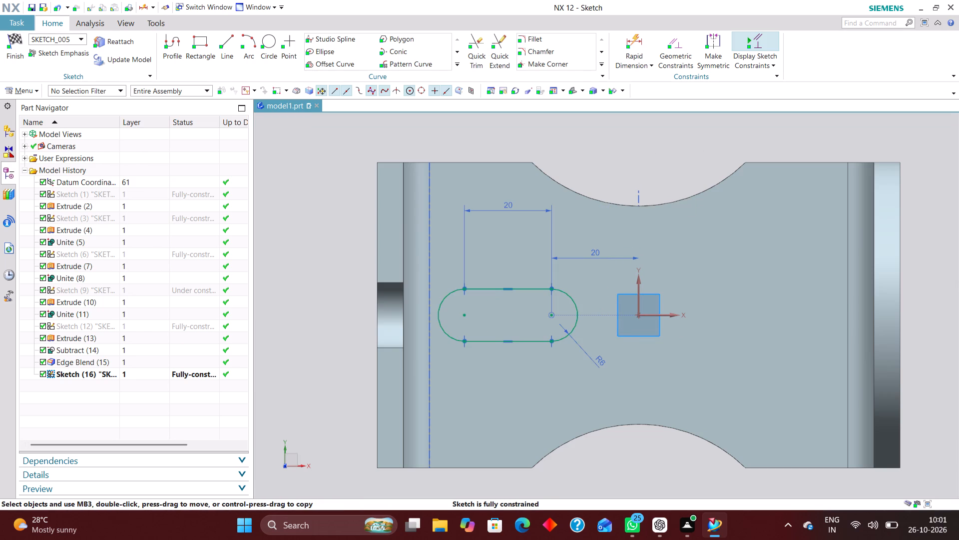
pyautogui.click(13, 40)
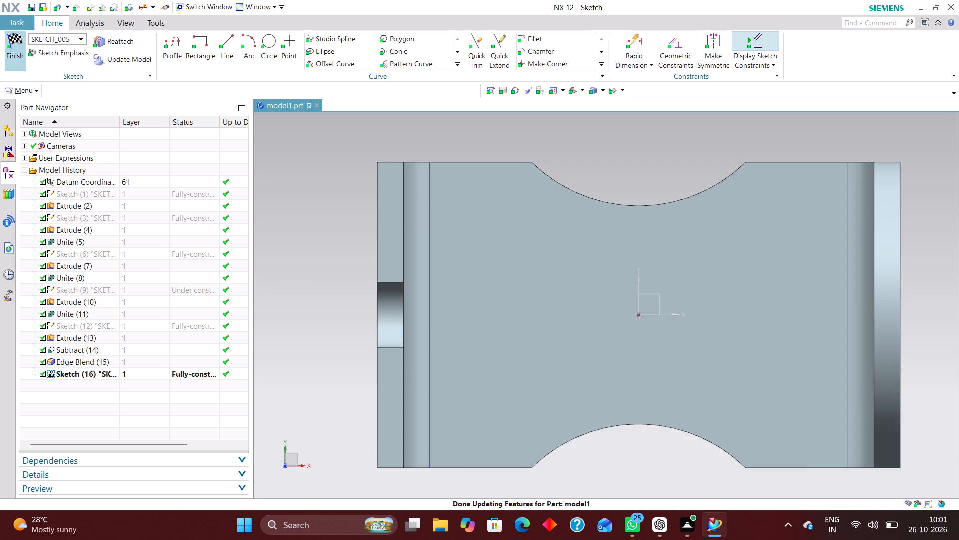
# Extrude the slot sketch through the base from 26 mm to -30 mm as a separate body with no Boolean.
pyautogui.click(147, 35)
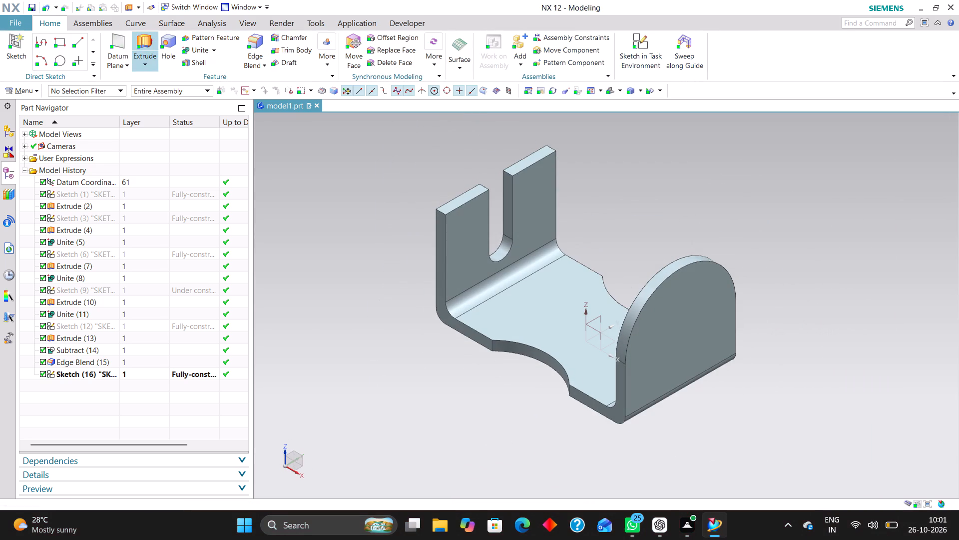
pyautogui.click(95, 376)
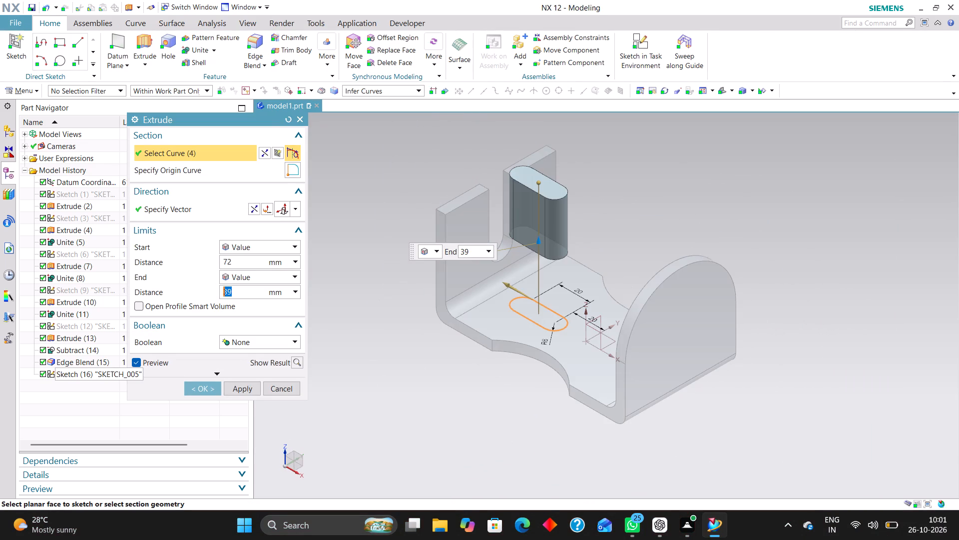
pyautogui.moveTo(537, 242); pyautogui.dragTo(535, 403)
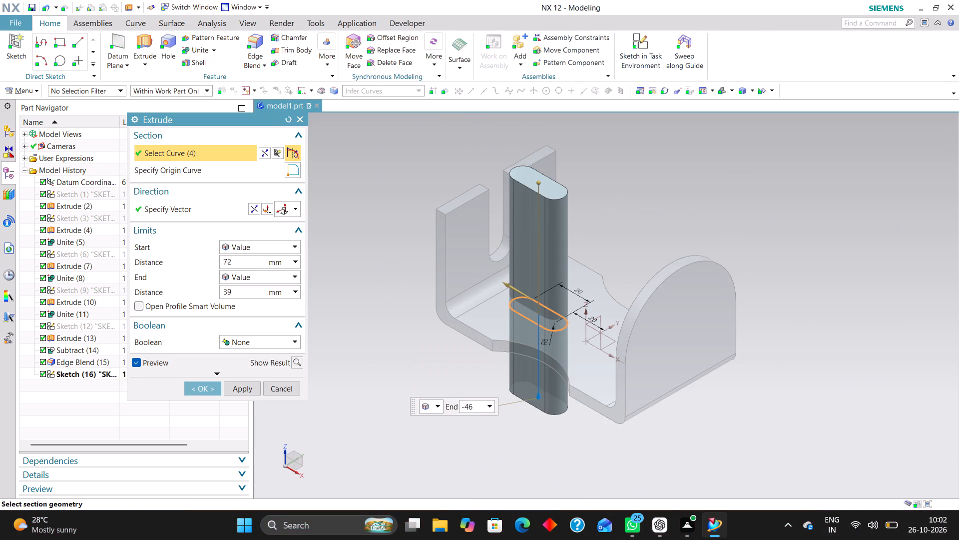
pyautogui.moveTo(535, 403); pyautogui.dragTo(535, 396)
pyautogui.moveTo(541, 182); pyautogui.dragTo(543, 239)
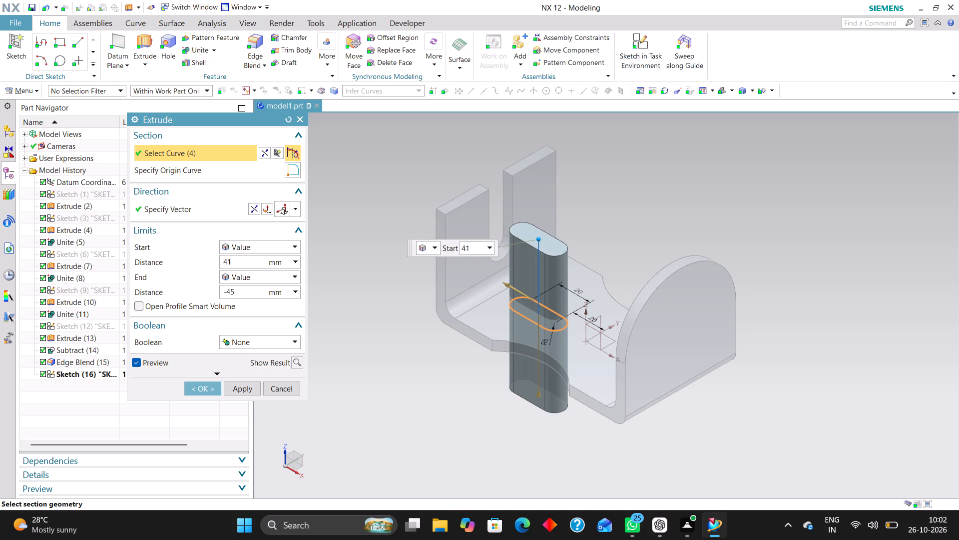
pyautogui.moveTo(543, 239); pyautogui.dragTo(543, 265)
pyautogui.moveTo(533, 402); pyautogui.dragTo(539, 353)
pyautogui.moveTo(535, 394); pyautogui.dragTo(543, 371)
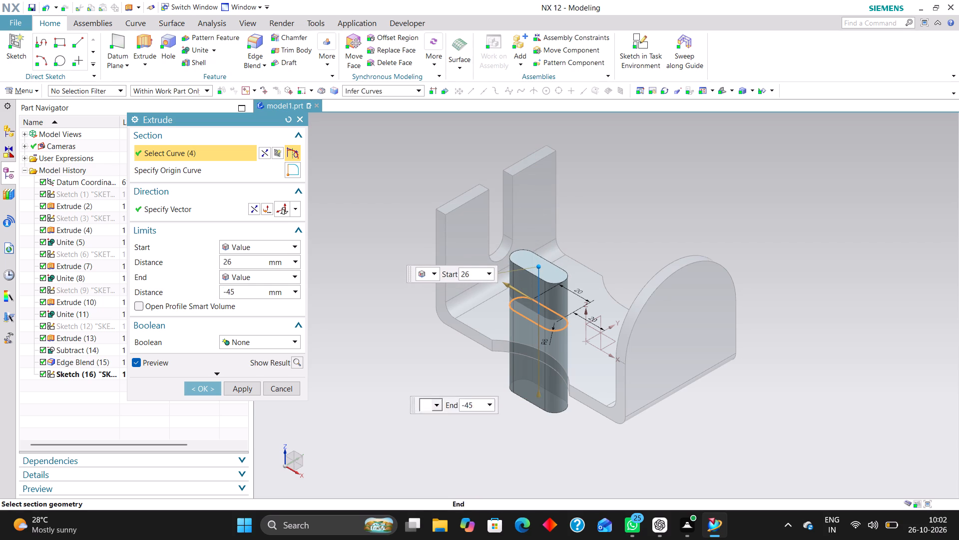
pyautogui.moveTo(543, 371); pyautogui.dragTo(548, 366)
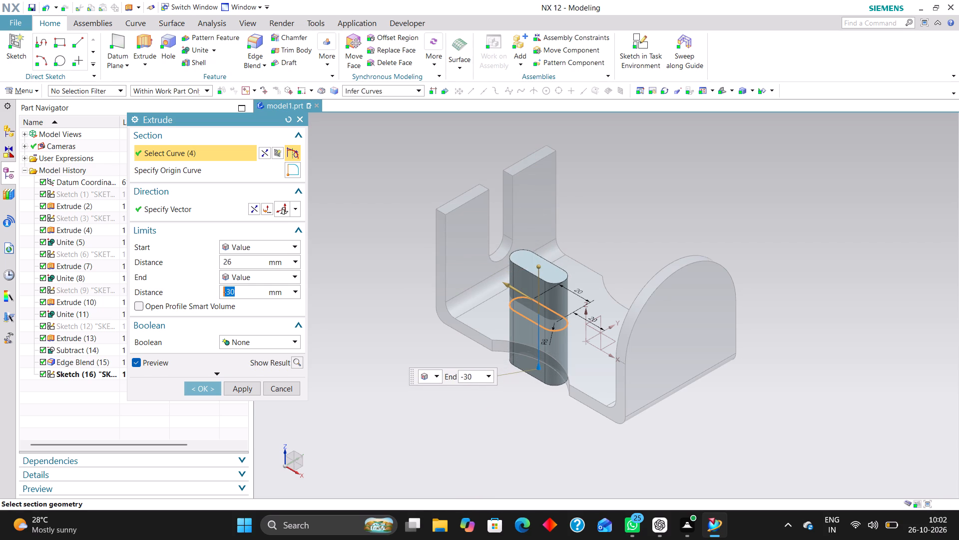
pyautogui.click(194, 386)
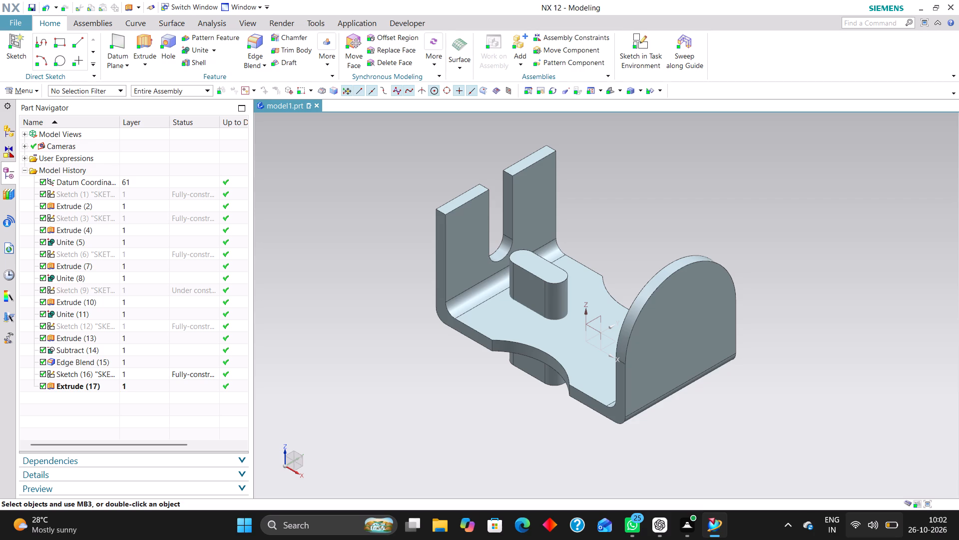
# Turn off the Windows Energy saver in the system quick settings.
pyautogui.click(894, 520)
pyautogui.click(826, 353)
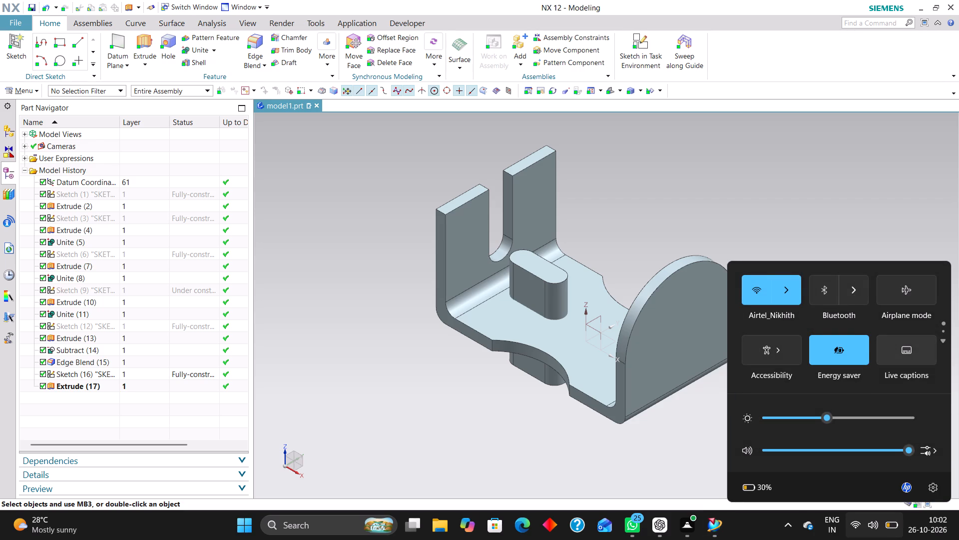
pyautogui.click(852, 352)
pyautogui.click(844, 254)
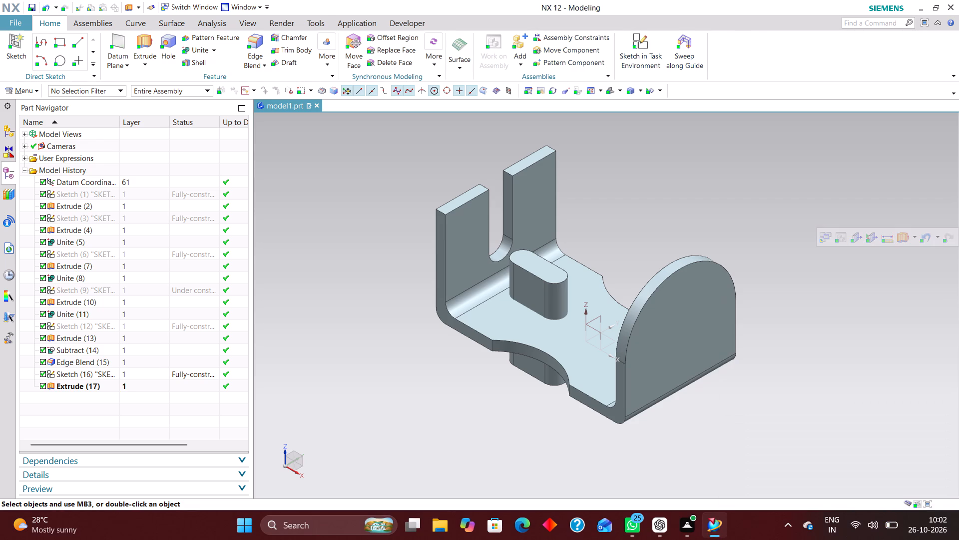
# Mirror the extruded slot body feature about the YZ plane of the datum coordinate system.
pyautogui.moveTo(433, 468); pyautogui.dragTo(549, 417, button='middle')
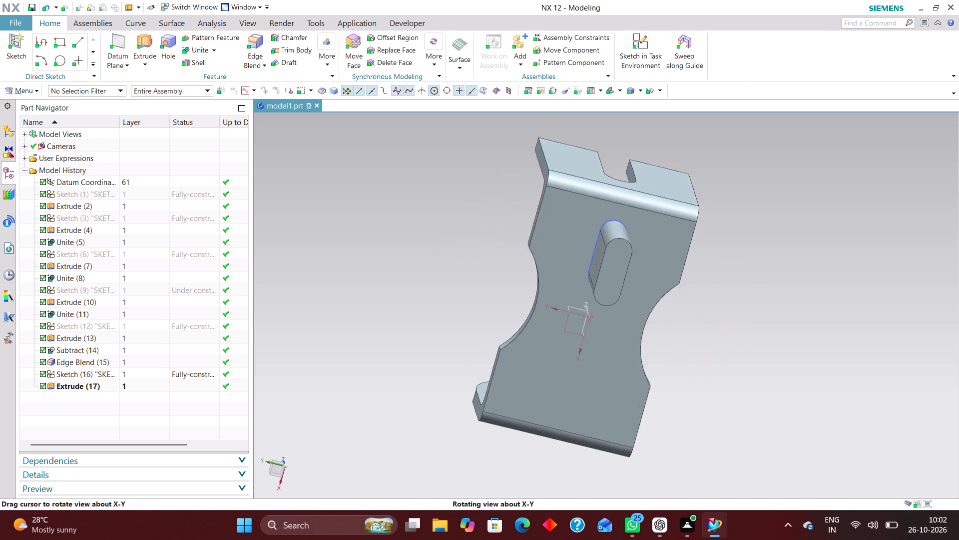
pyautogui.moveTo(549, 417); pyautogui.dragTo(438, 434, button='middle')
pyautogui.moveTo(447, 422); pyautogui.dragTo(453, 442, button='middle')
pyautogui.click(432, 65)
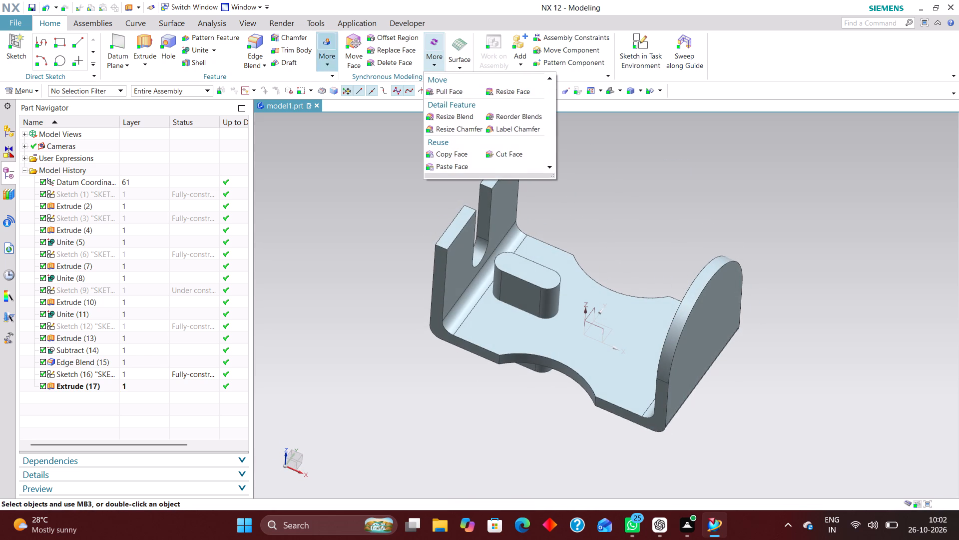
pyautogui.click(329, 70)
pyautogui.click(330, 57)
pyautogui.click(338, 91)
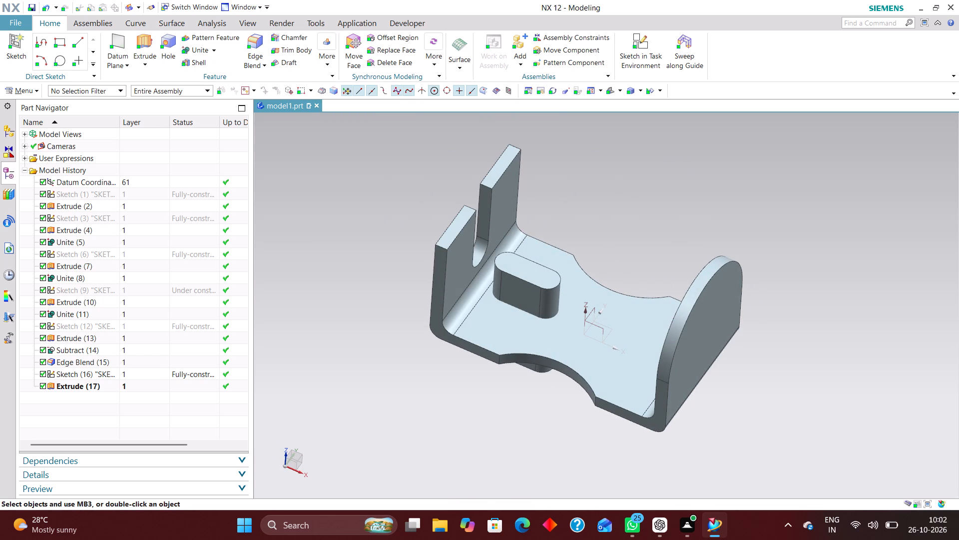
pyautogui.click(540, 300)
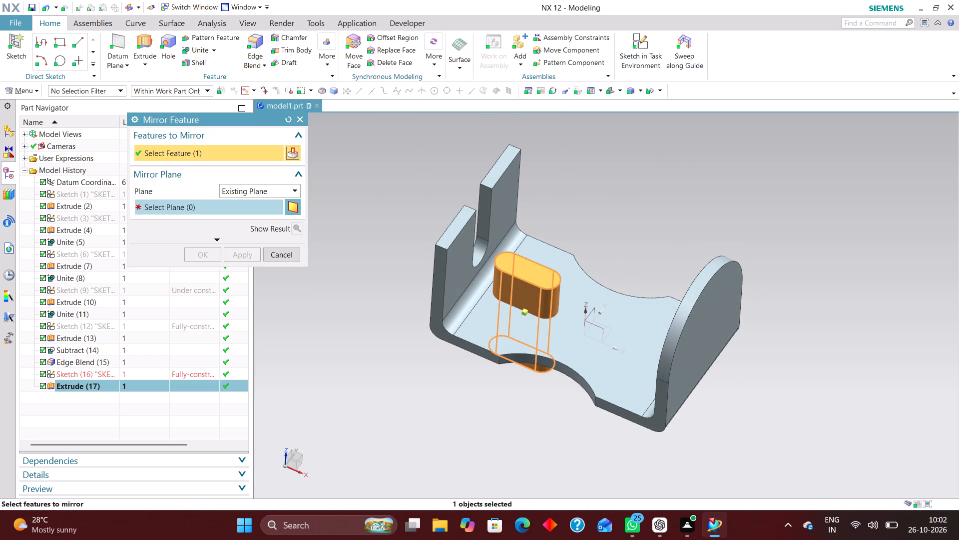
pyautogui.click(157, 209)
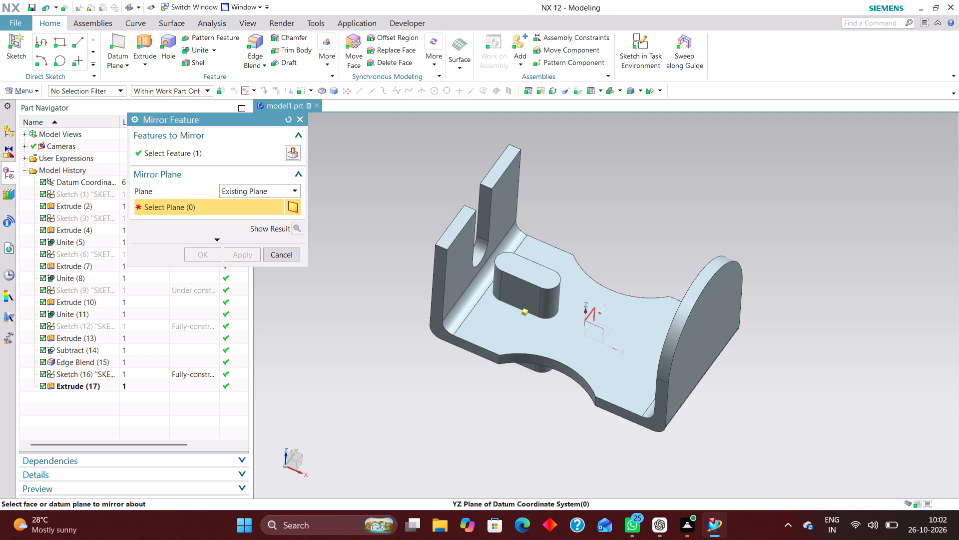
pyautogui.click(594, 310)
pyautogui.click(199, 255)
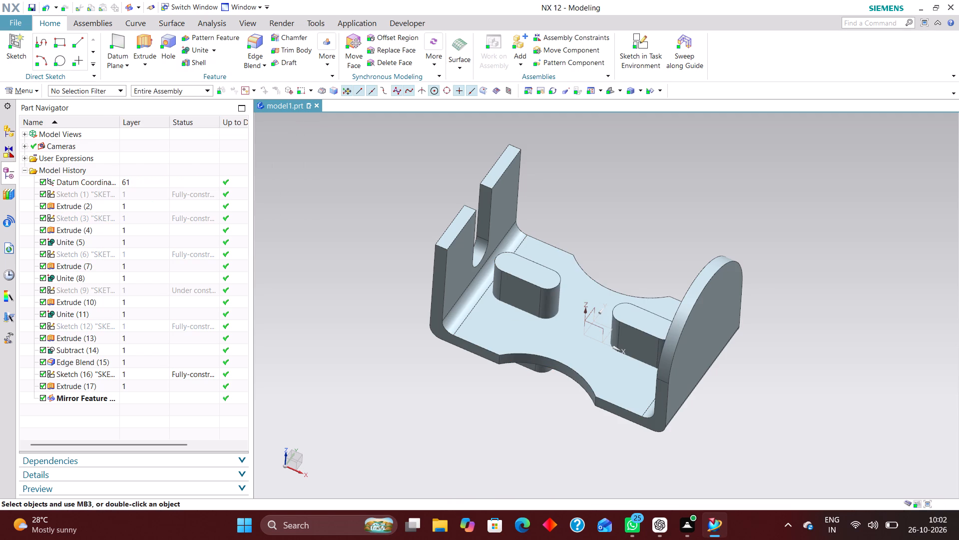
# Subtract the slot body and its mirrored copy from the bracket body to cut both base slots.
pyautogui.click(202, 51)
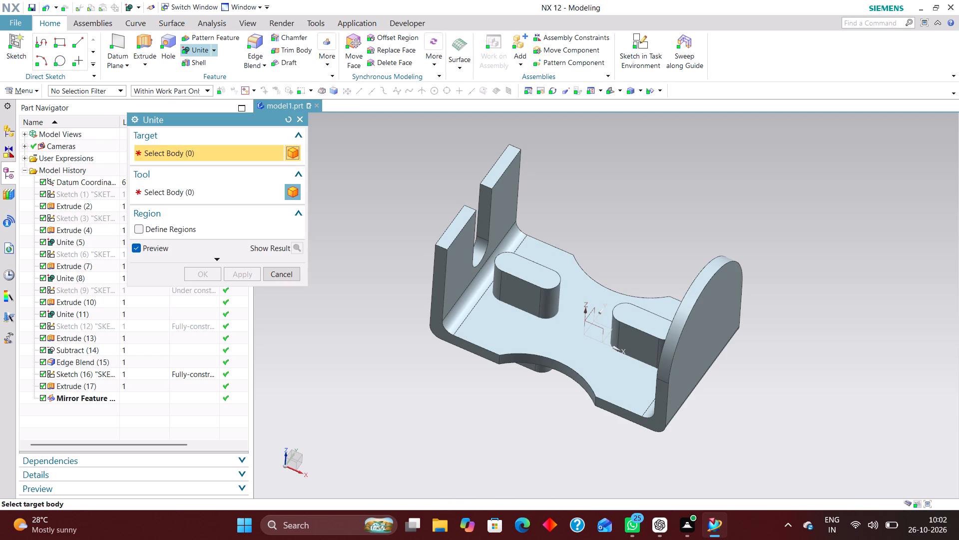
pyautogui.click(216, 51)
pyautogui.click(218, 73)
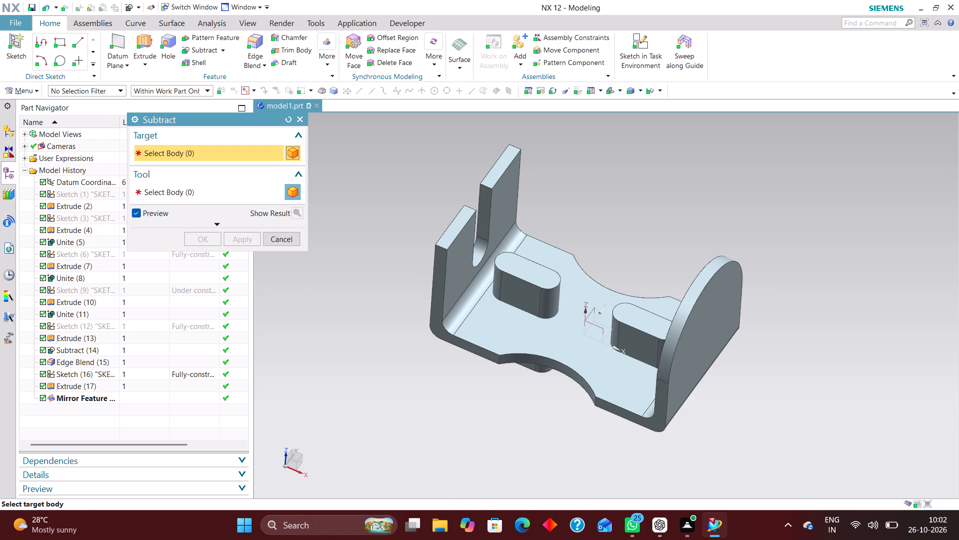
pyautogui.click(670, 412)
pyautogui.click(528, 294)
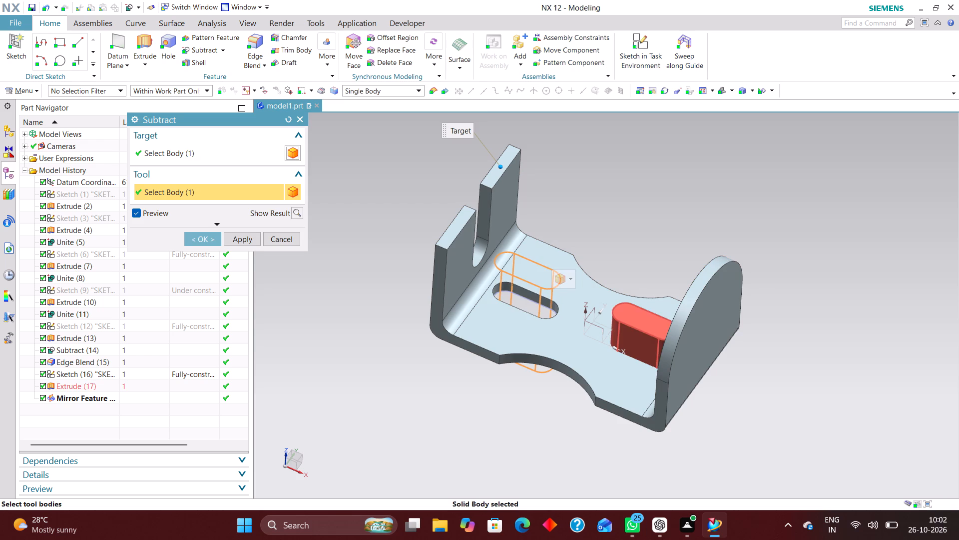
pyautogui.click(648, 333)
pyautogui.click(208, 242)
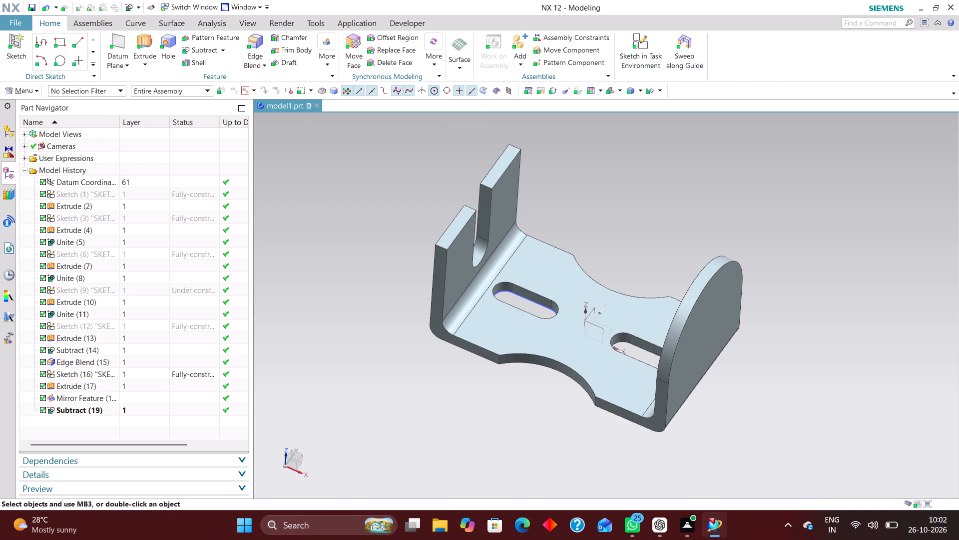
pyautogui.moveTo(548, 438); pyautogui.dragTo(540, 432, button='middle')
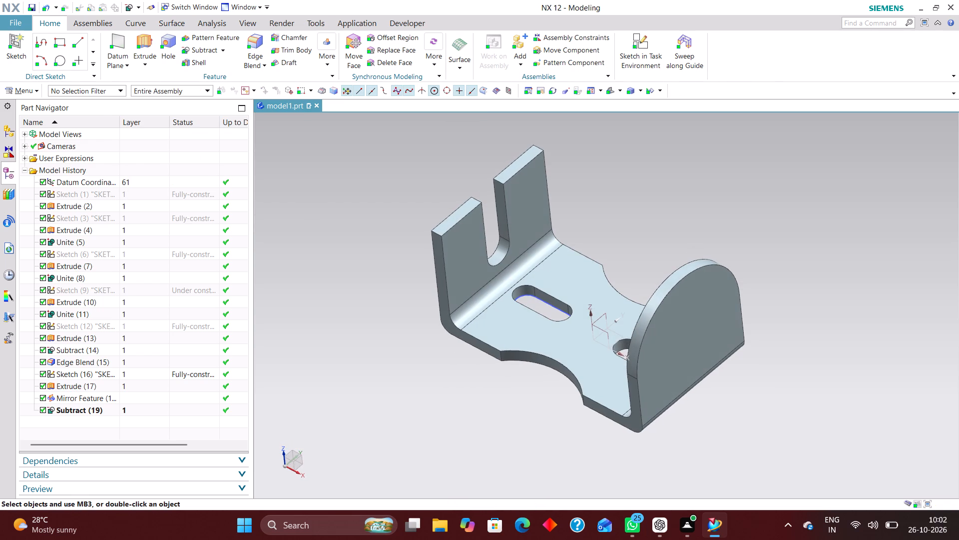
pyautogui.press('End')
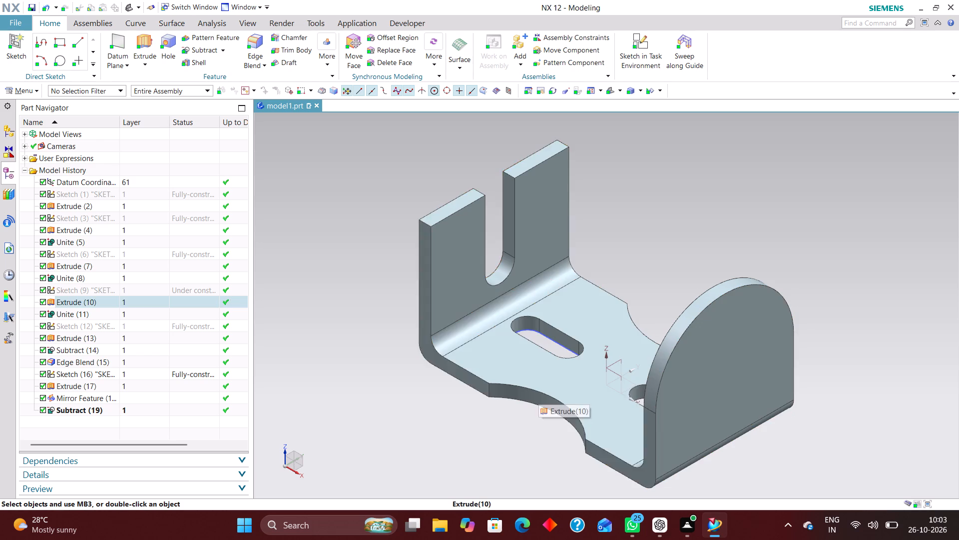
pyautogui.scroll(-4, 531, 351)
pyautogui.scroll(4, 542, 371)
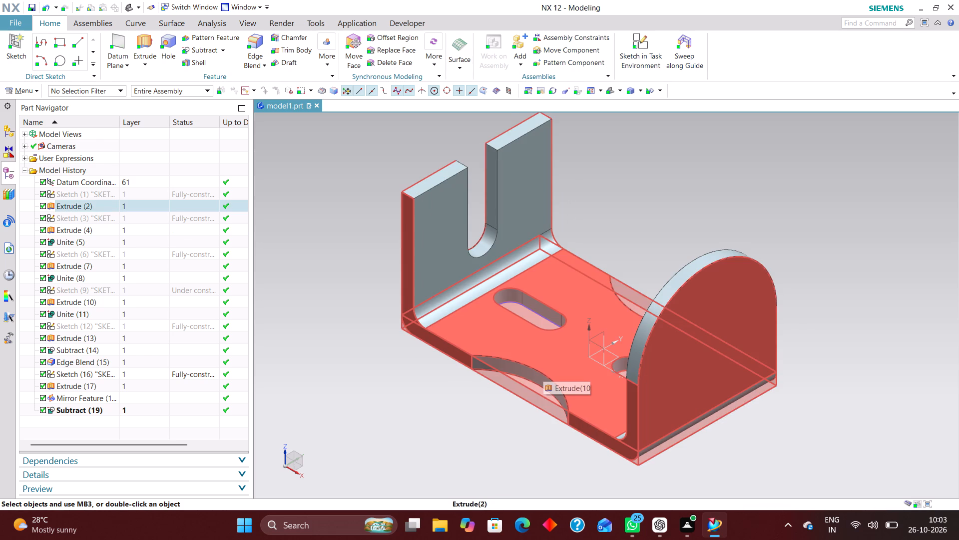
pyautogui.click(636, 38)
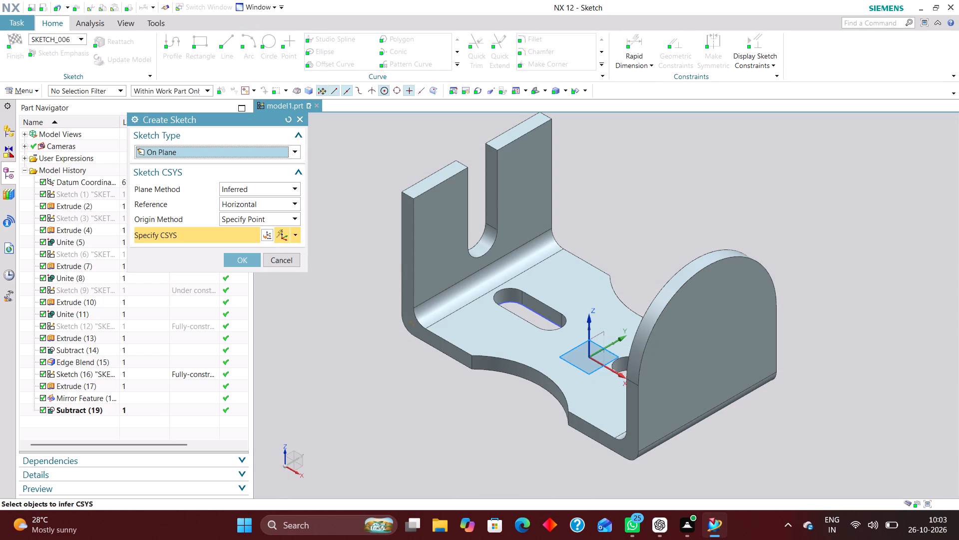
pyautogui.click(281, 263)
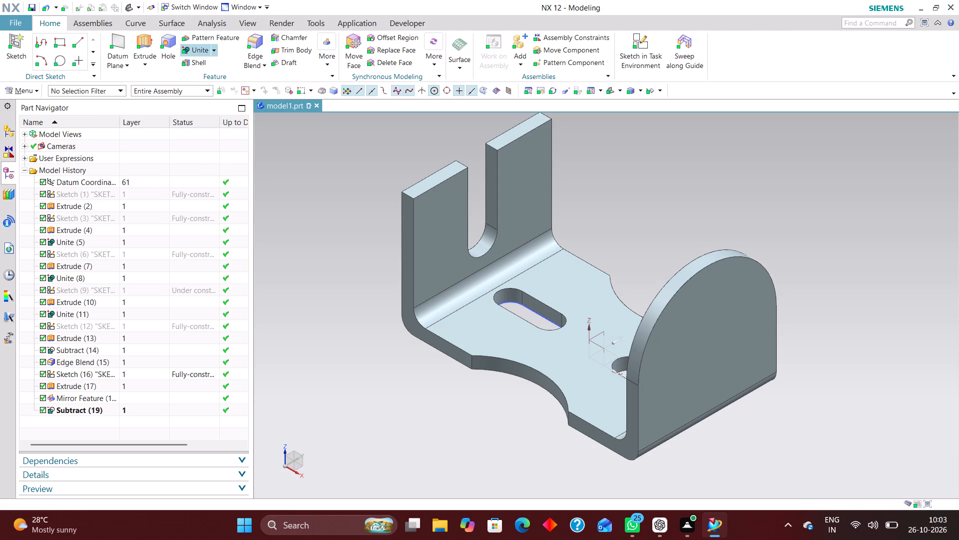
# Cut a simple 25 mm diameter general hole at the arc centre of the rounded flange, with depth limit Until Next.
pyautogui.click(168, 41)
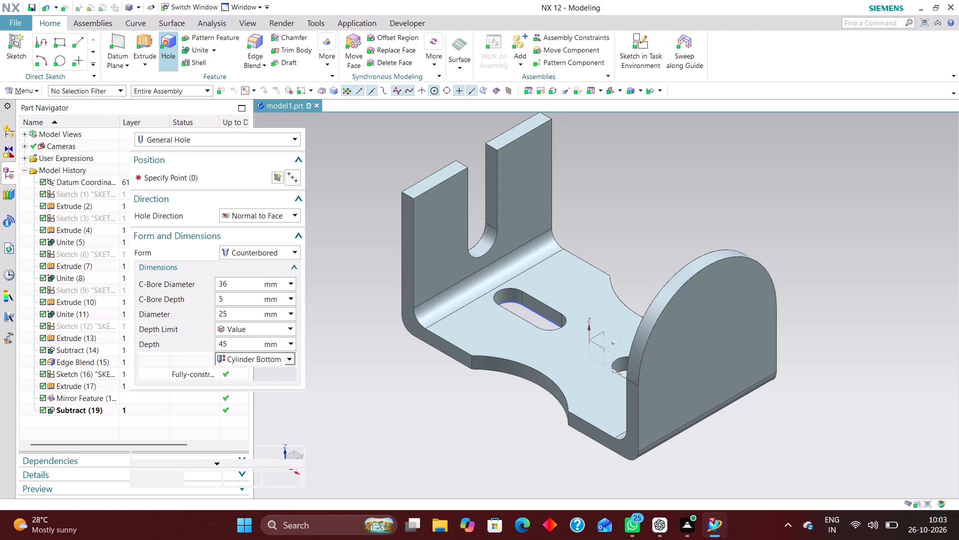
pyautogui.click(716, 261)
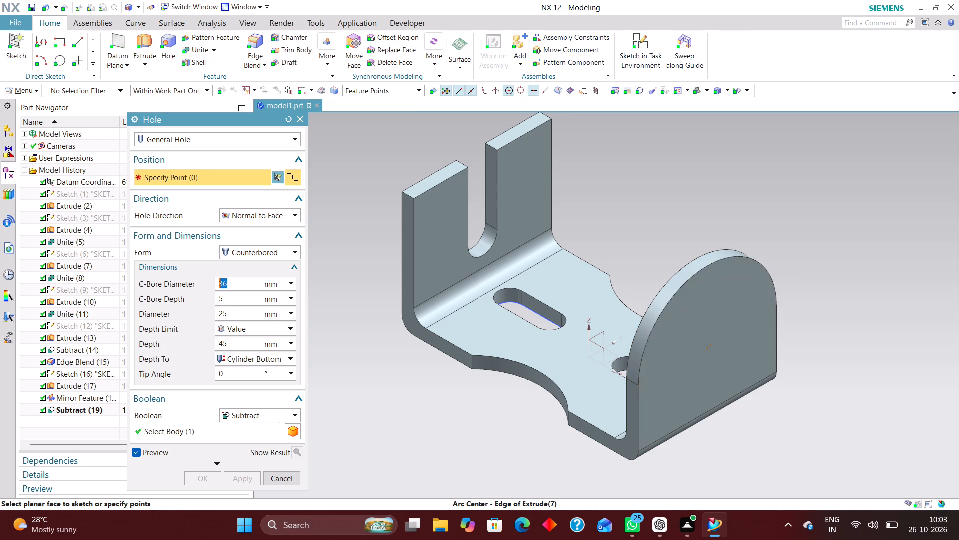
pyautogui.click(794, 270)
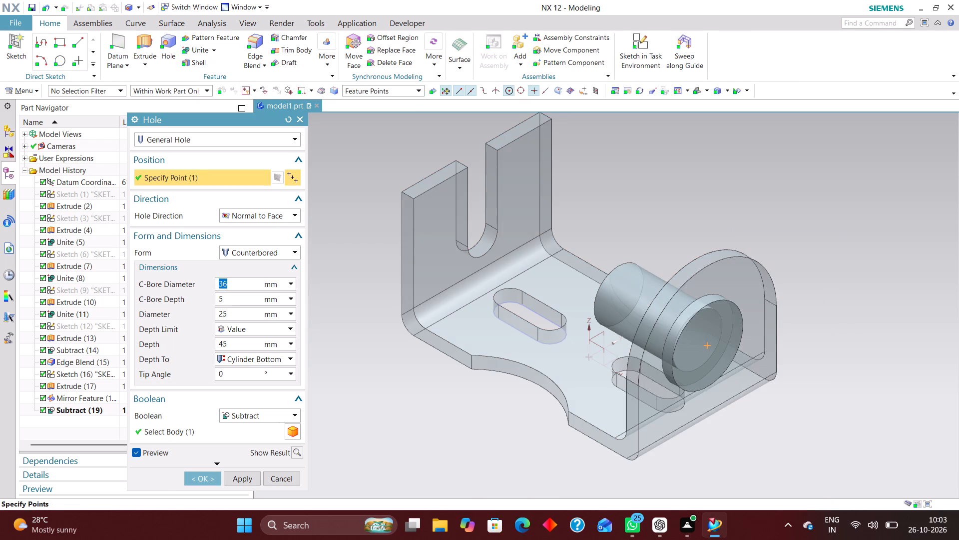
pyautogui.click(285, 252)
pyautogui.click(279, 262)
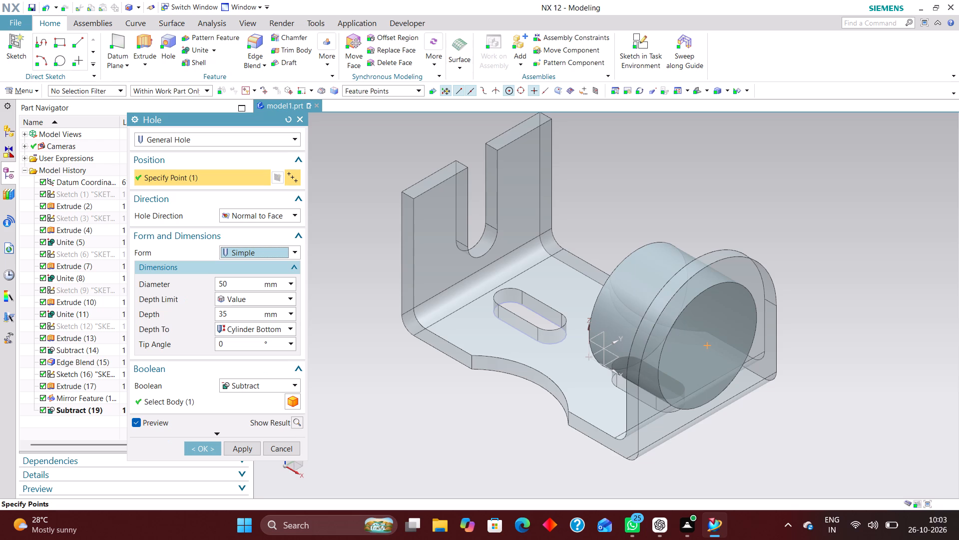
pyautogui.click(252, 295)
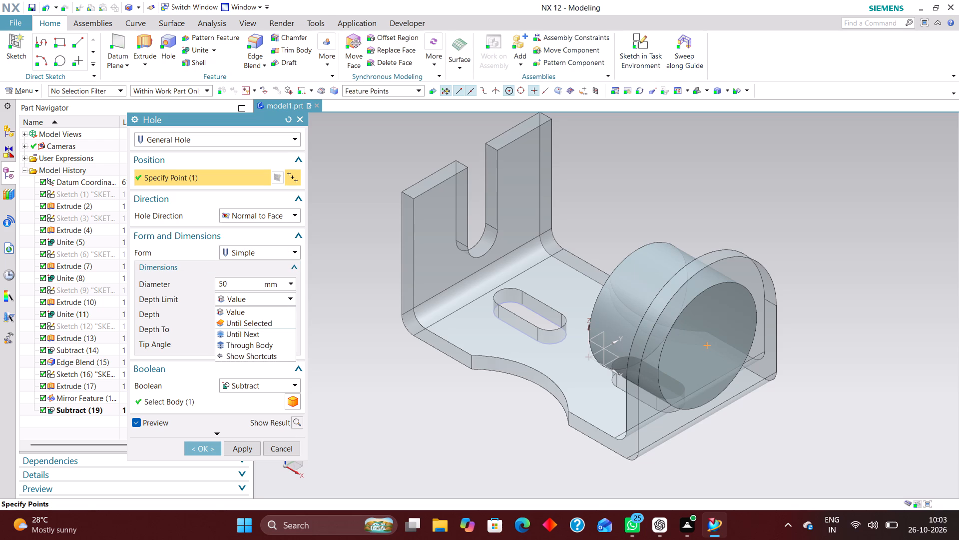
pyautogui.click(257, 344)
pyautogui.moveTo(250, 288); pyautogui.dragTo(50, 288)
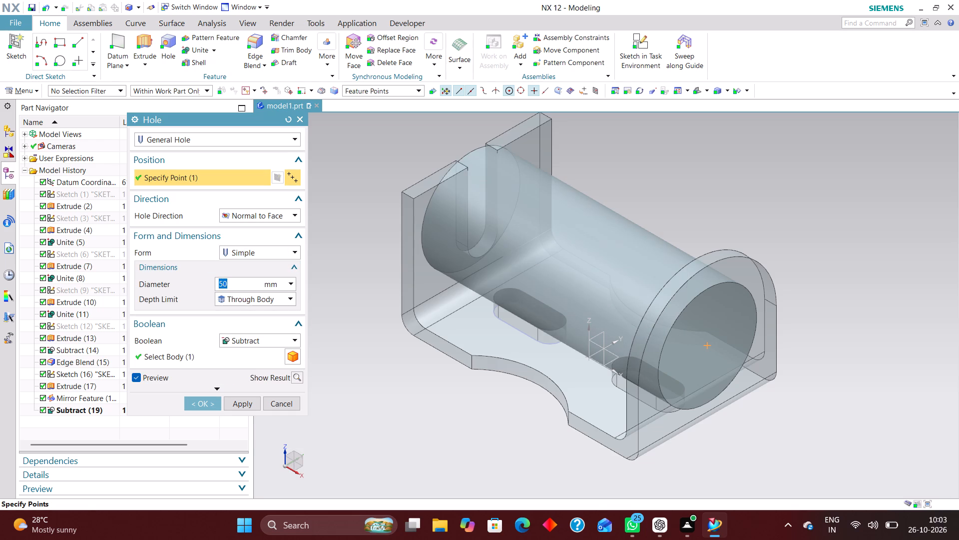
pyautogui.write('25')
pyautogui.press('Return')
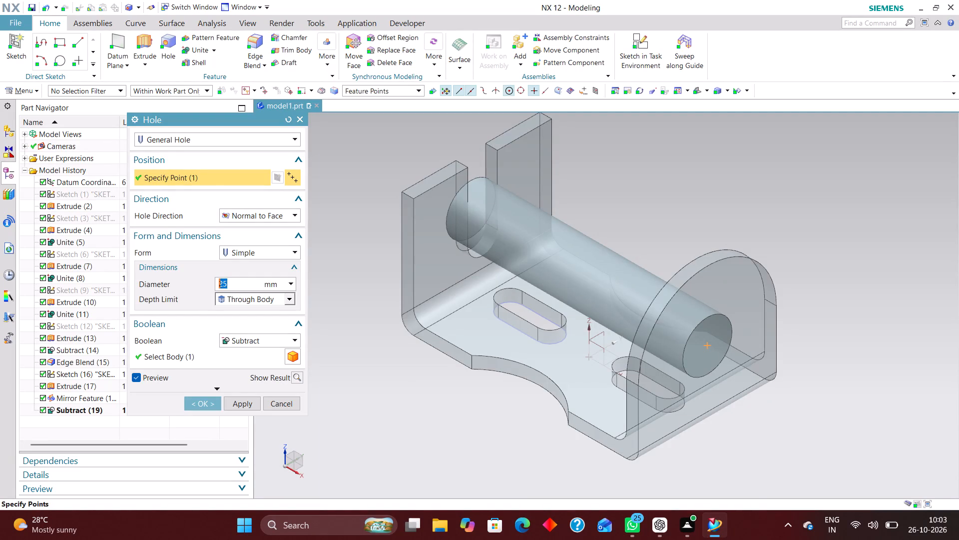
pyautogui.click(274, 296)
pyautogui.click(259, 330)
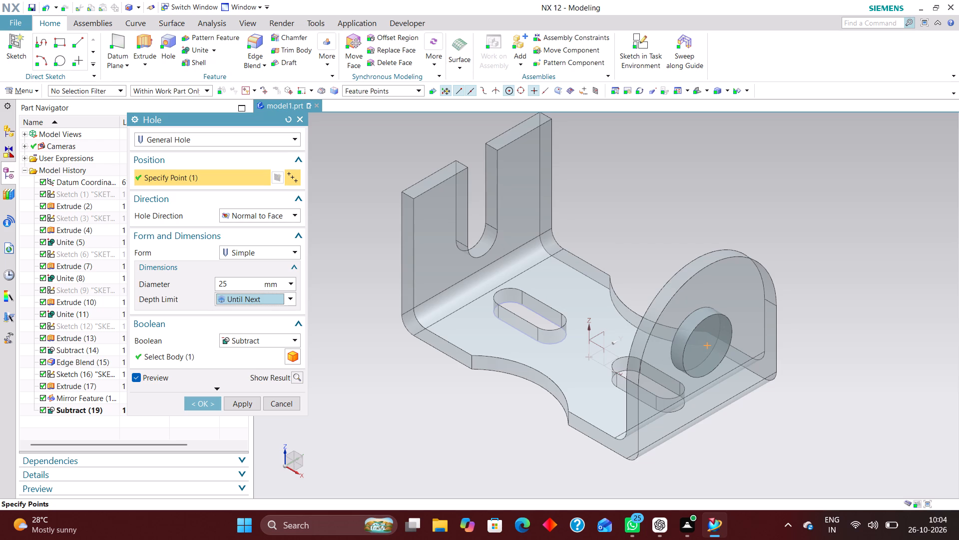
pyautogui.click(204, 405)
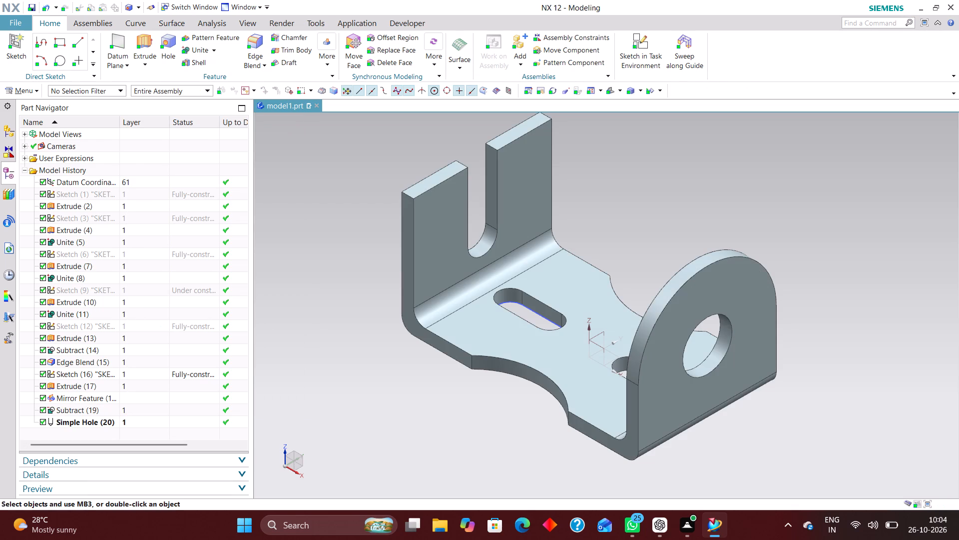
# Edit the rounded flange's sketch with rollback and set the arc centre's height above the bottom edge to 30 mm.
pyautogui.click(142, 254)
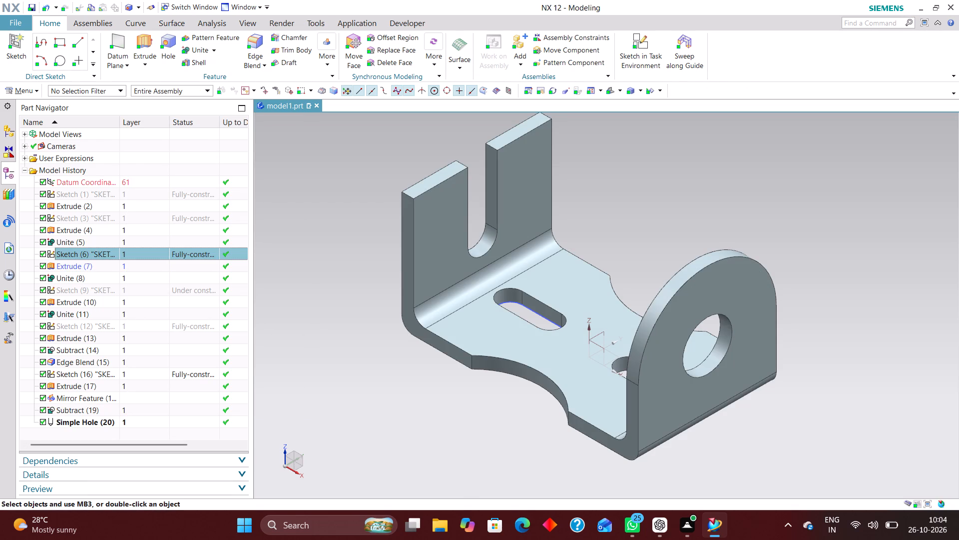
pyautogui.rightClick(138, 253)
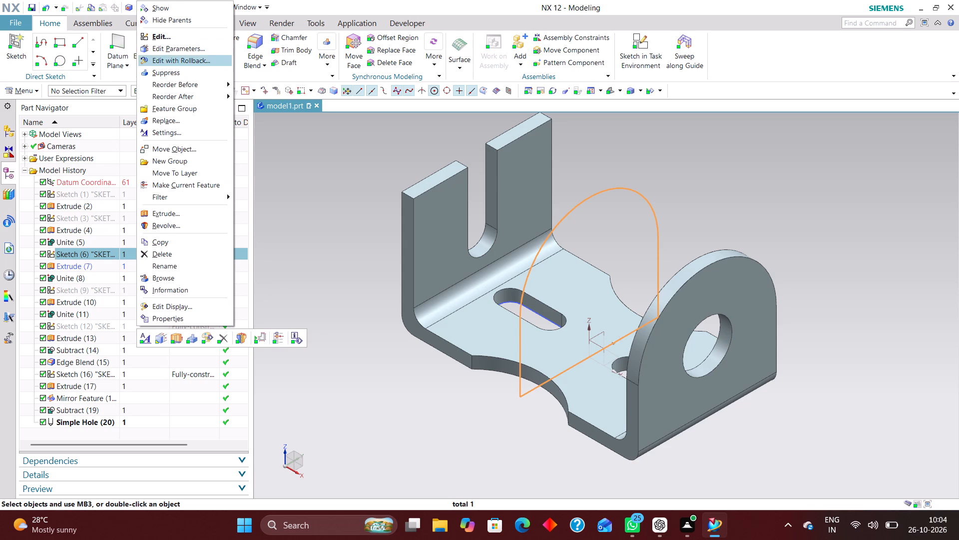
pyautogui.click(181, 61)
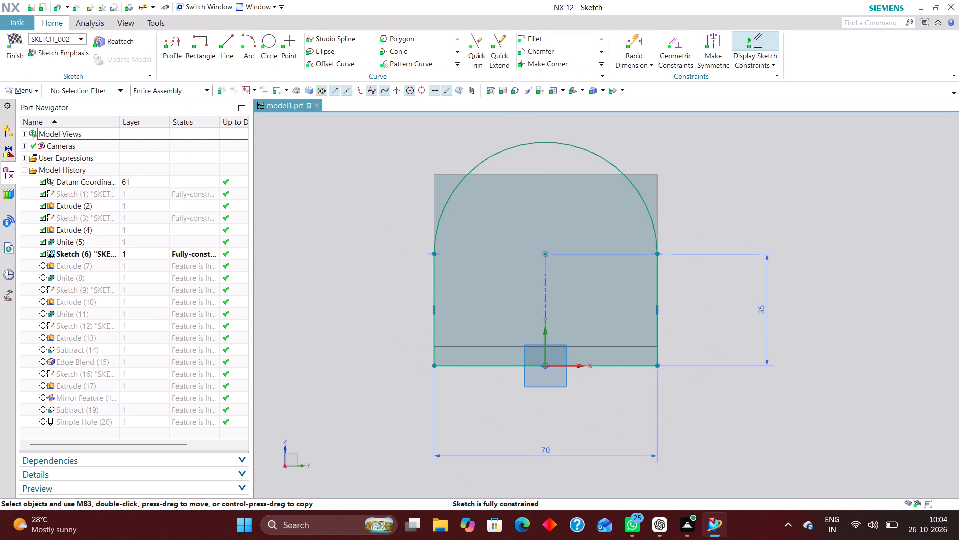
pyautogui.click(764, 303)
pyautogui.click(714, 328)
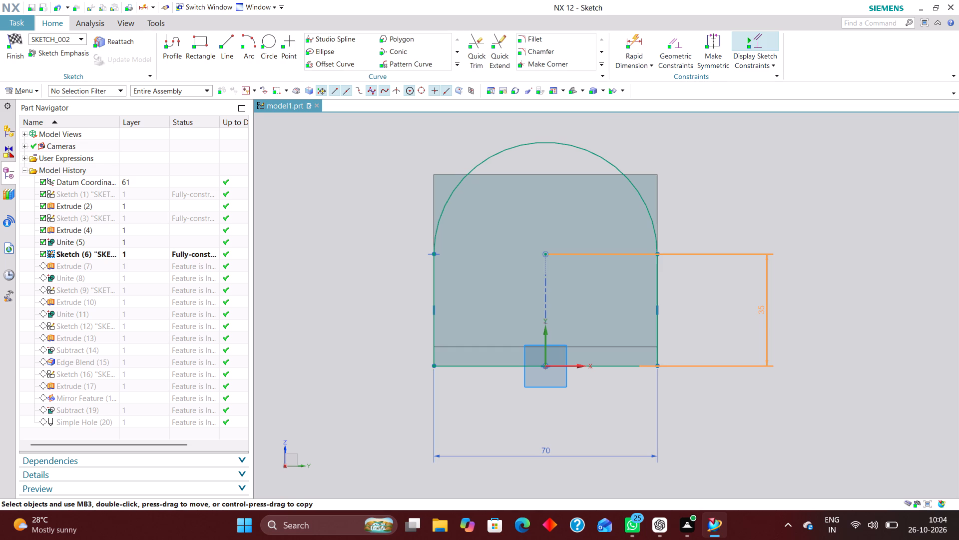
pyautogui.doubleClick(760, 310)
pyautogui.write('30')
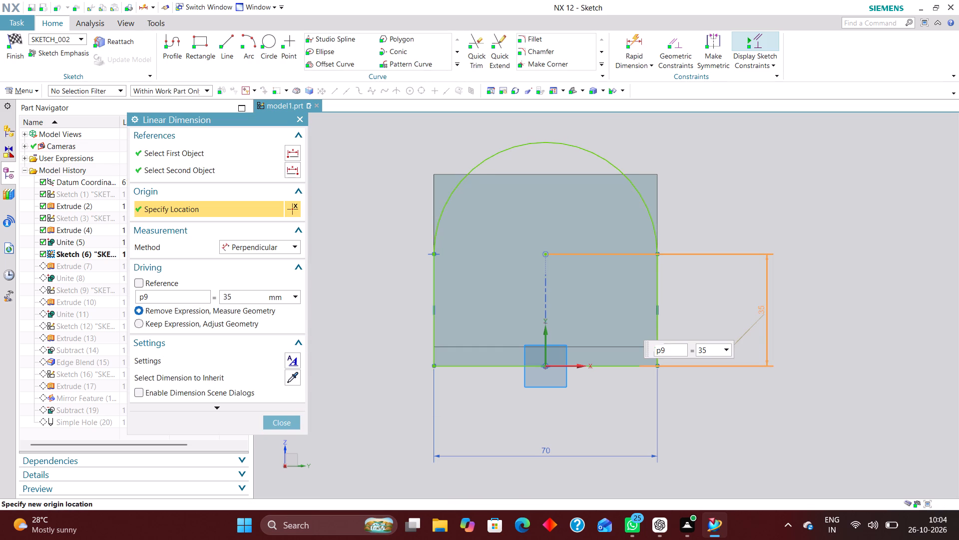
pyautogui.moveTo(243, 299); pyautogui.dragTo(188, 298)
pyautogui.write('30')
pyautogui.press('Return')
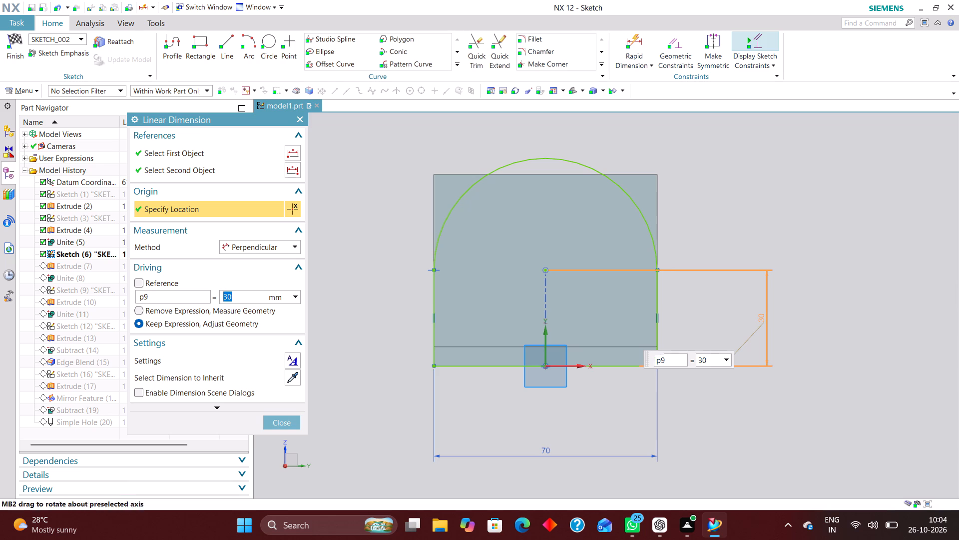
pyautogui.click(293, 419)
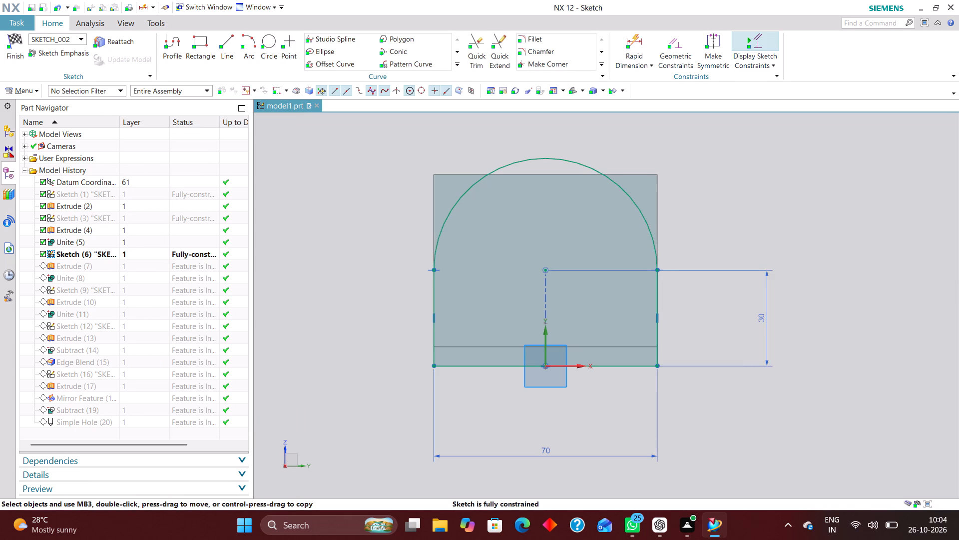
pyautogui.click(14, 39)
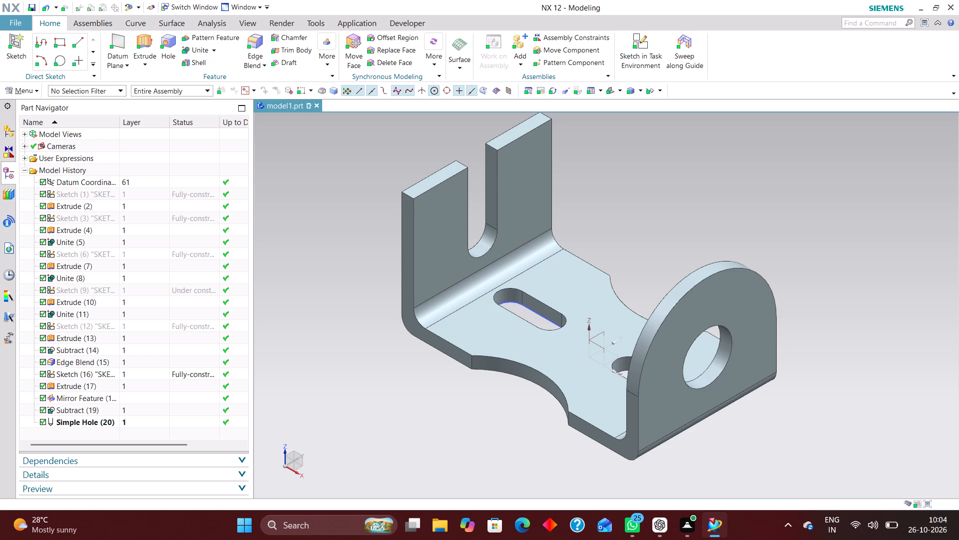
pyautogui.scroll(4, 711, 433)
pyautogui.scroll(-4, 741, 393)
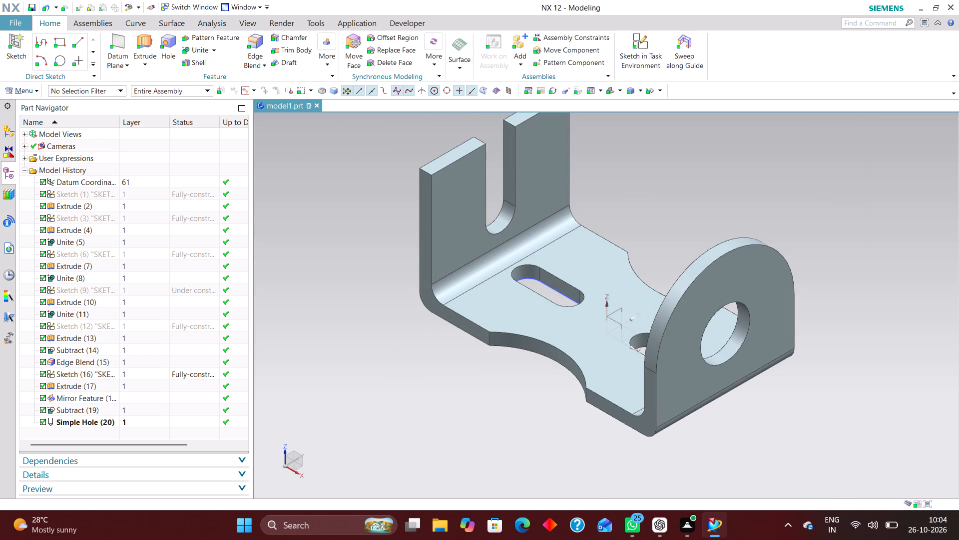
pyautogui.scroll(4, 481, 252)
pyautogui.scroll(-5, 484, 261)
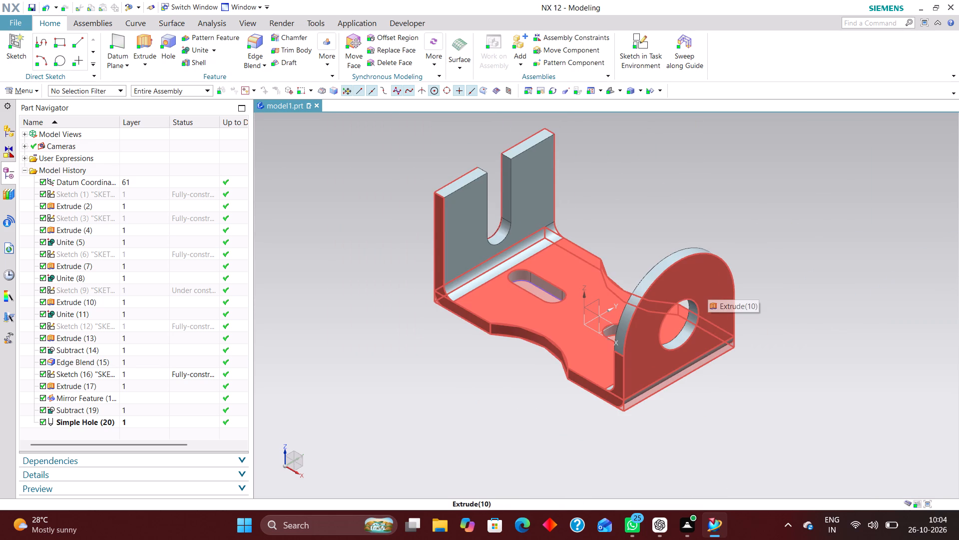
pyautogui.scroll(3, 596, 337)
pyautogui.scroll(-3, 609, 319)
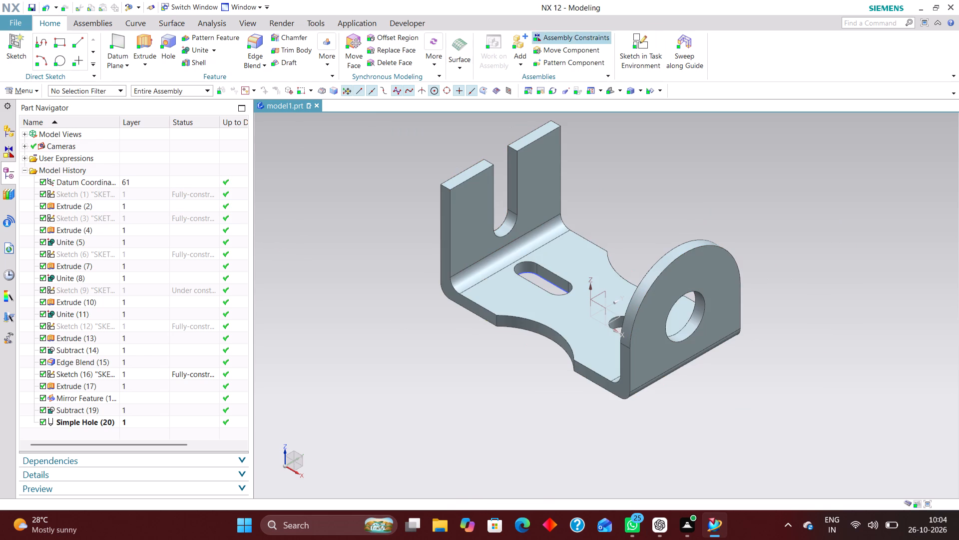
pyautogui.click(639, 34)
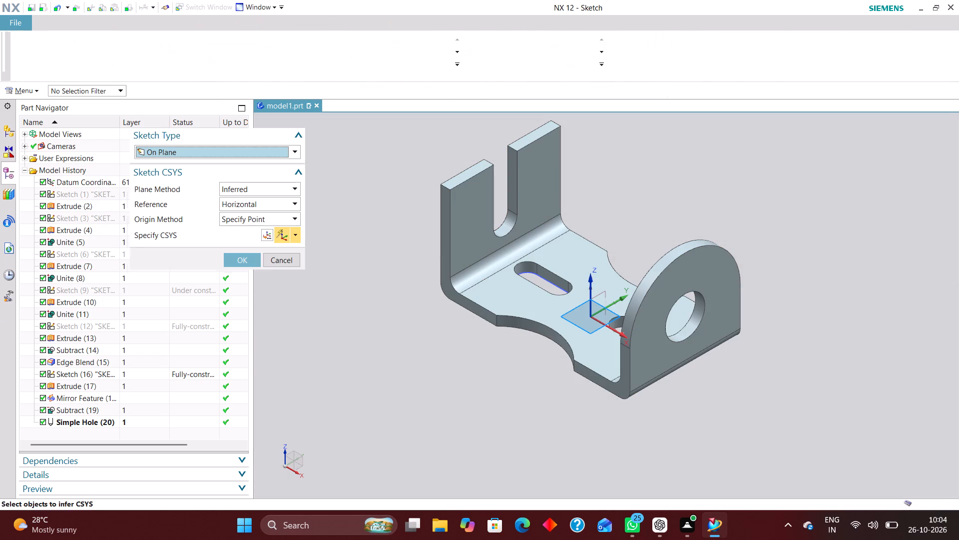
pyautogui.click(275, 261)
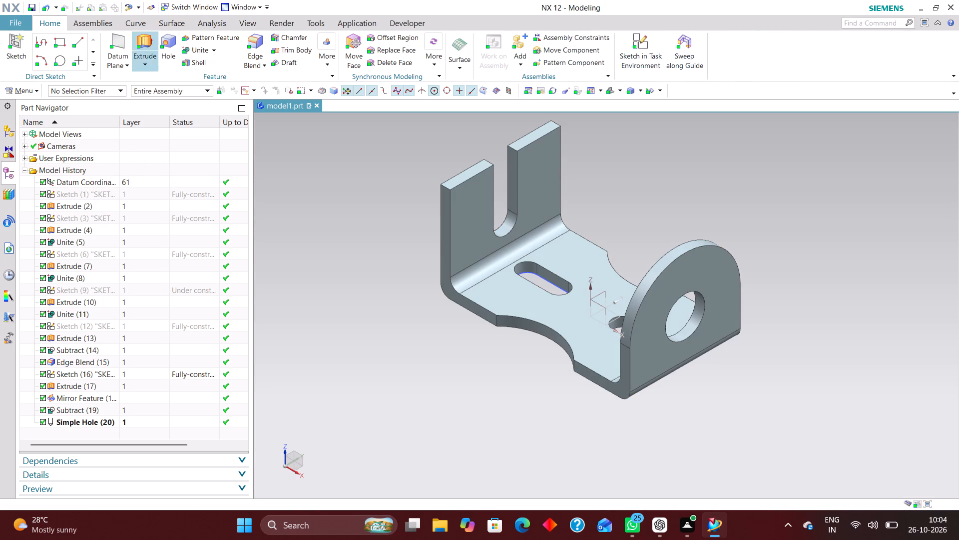
# Start a general hole on the rounded flange's outer face and place four sketch points around the central hole.
pyautogui.click(166, 38)
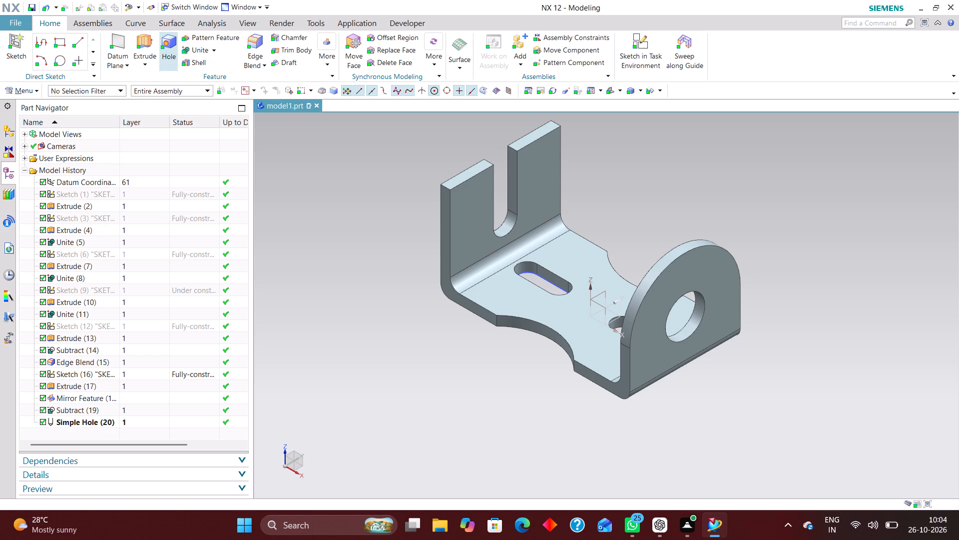
pyautogui.click(703, 262)
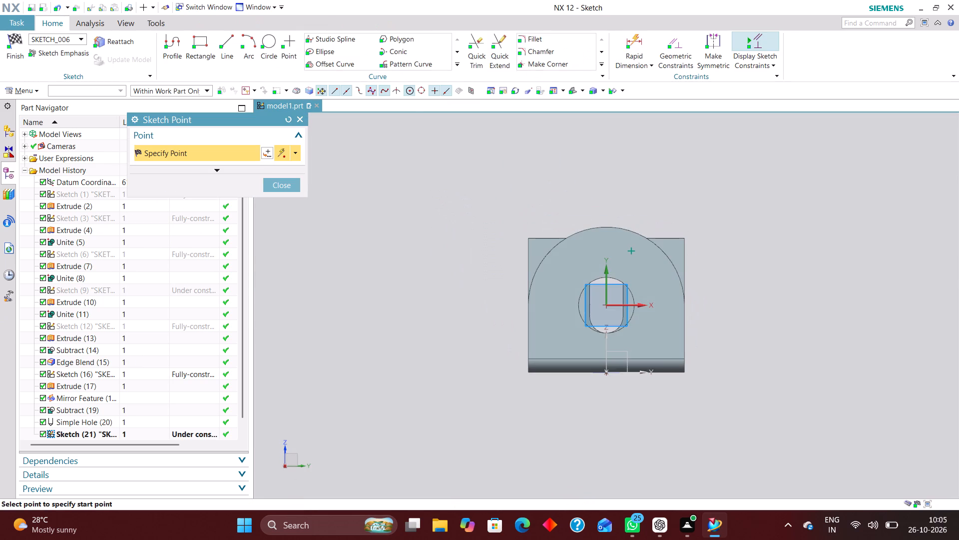
pyautogui.scroll(3, 593, 259)
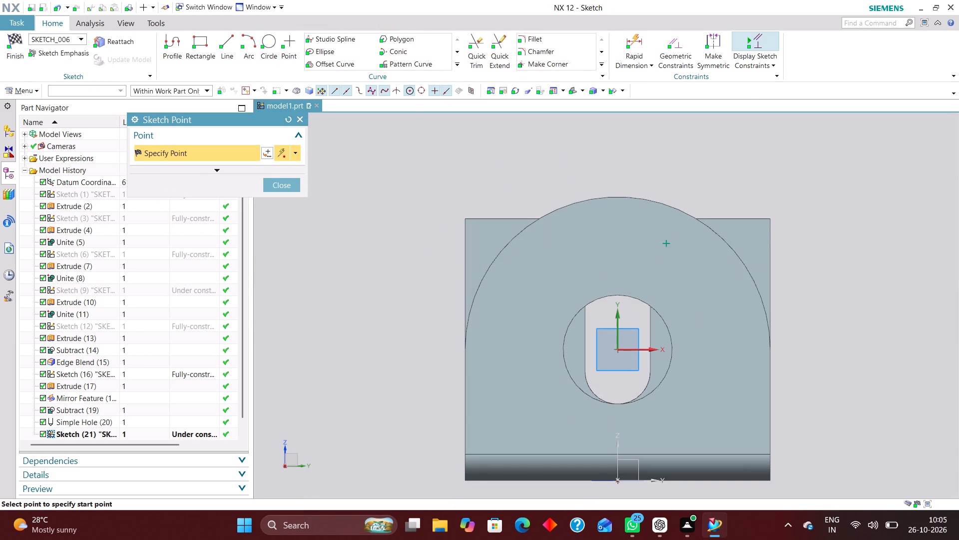
pyautogui.click(739, 348)
pyautogui.click(512, 353)
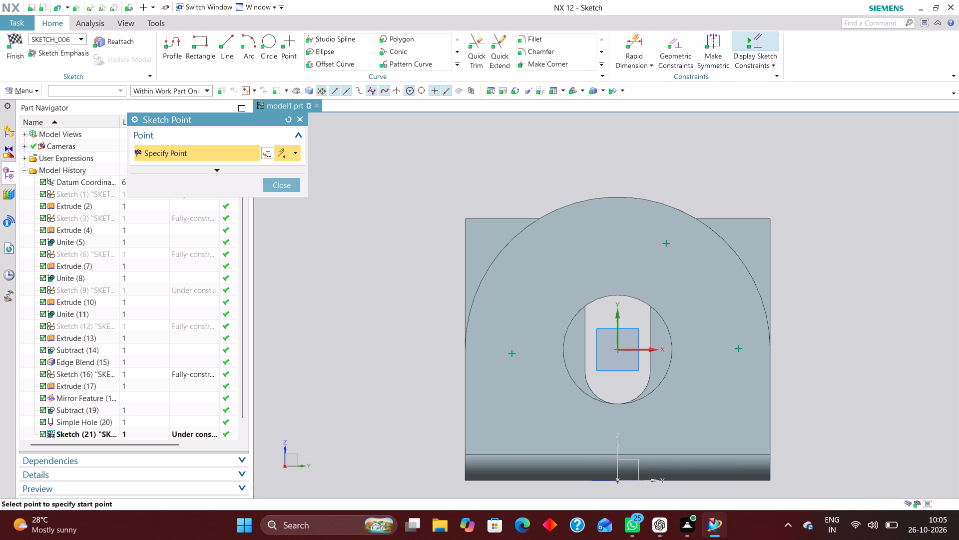
pyautogui.click(606, 428)
pyautogui.click(289, 188)
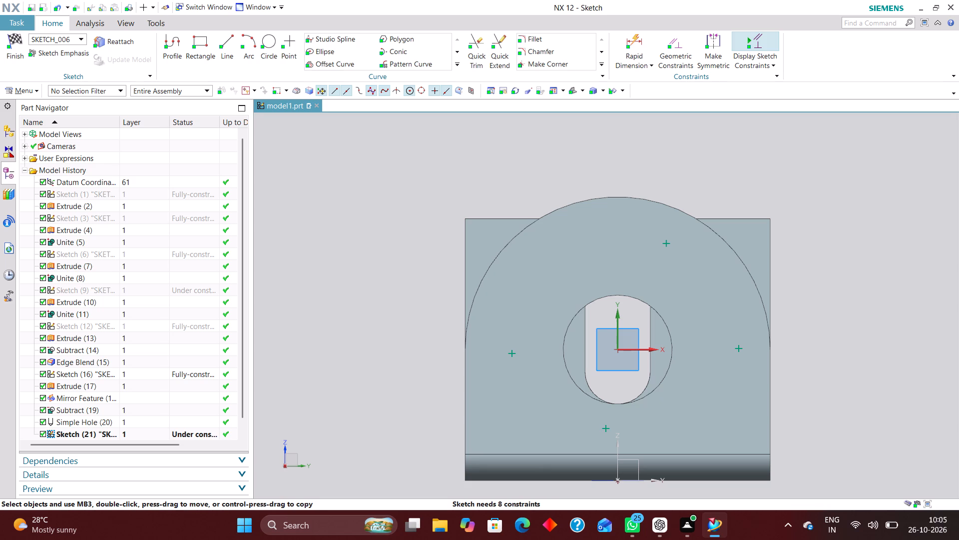
# Constrain the points above and below the central hole onto the sketch Y axis, and the positive-X side point onto the X axis.
pyautogui.click(676, 40)
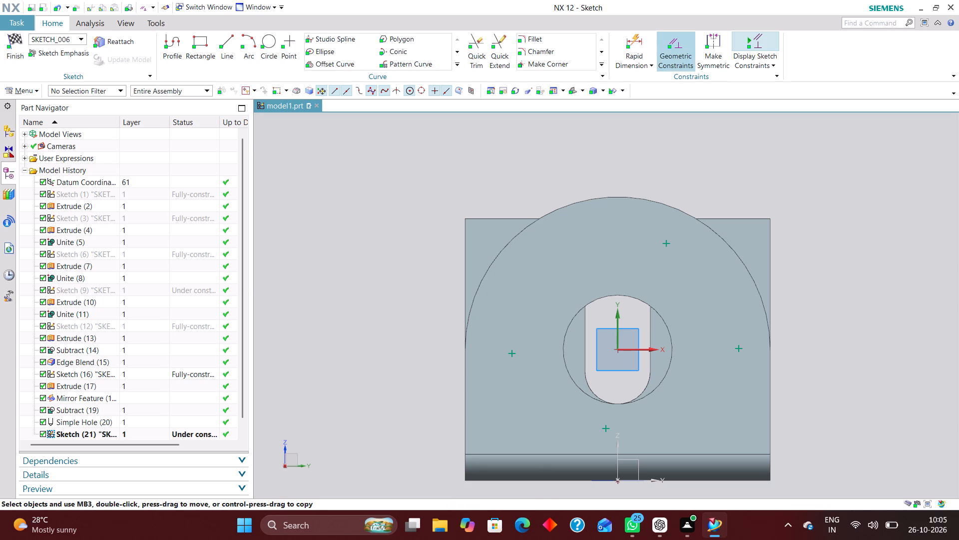
pyautogui.click(665, 240)
pyautogui.click(617, 322)
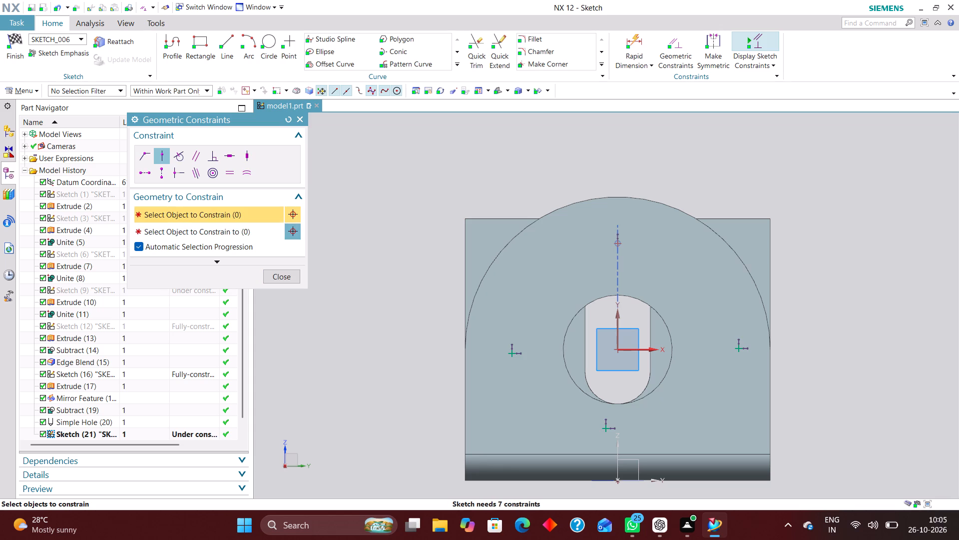
pyautogui.click(740, 348)
pyautogui.click(630, 347)
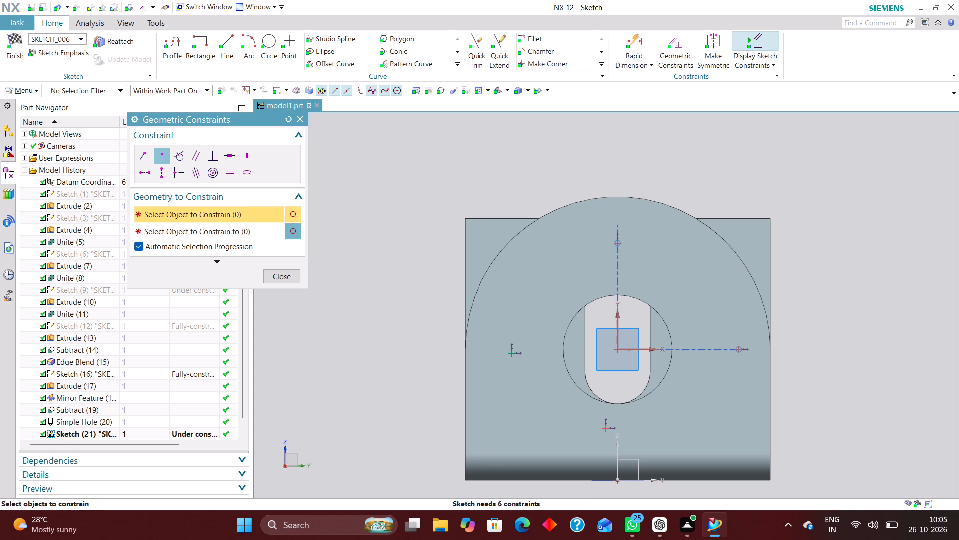
pyautogui.click(605, 430)
pyautogui.click(618, 340)
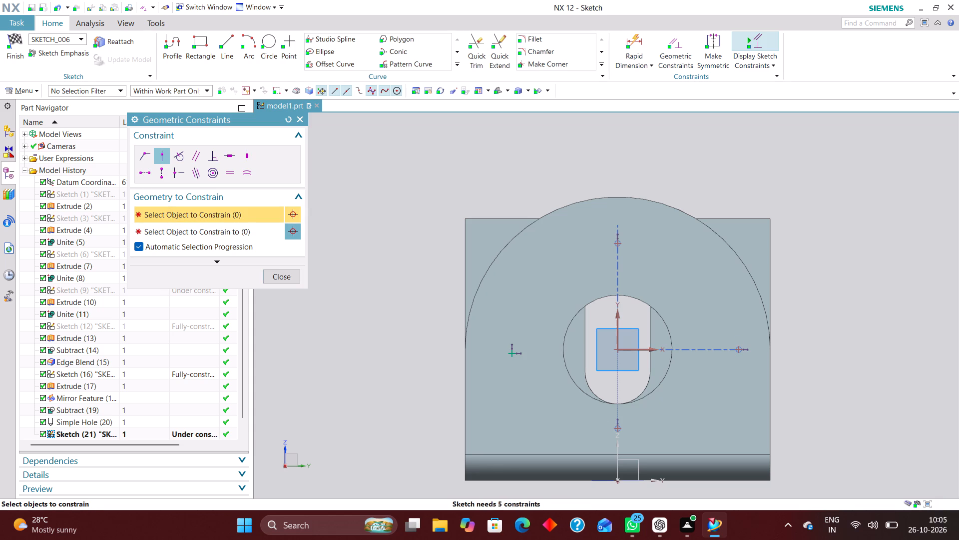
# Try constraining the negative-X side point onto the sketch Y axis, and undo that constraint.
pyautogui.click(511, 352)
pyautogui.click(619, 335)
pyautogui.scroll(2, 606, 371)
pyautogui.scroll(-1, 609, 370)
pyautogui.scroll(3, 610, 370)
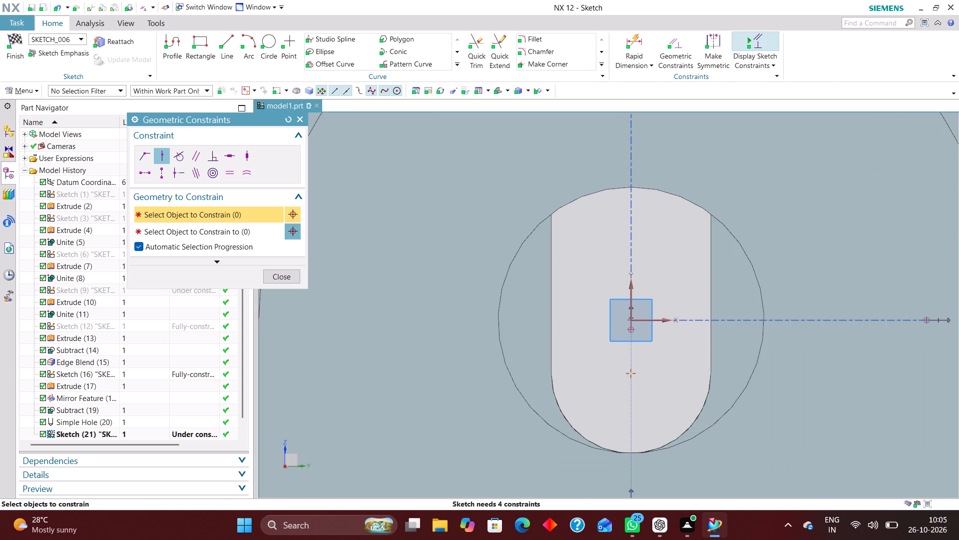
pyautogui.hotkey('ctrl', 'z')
# Constrain the point on the negative-X side of the central hole onto the sketch X axis.
pyautogui.scroll(-3, 503, 332)
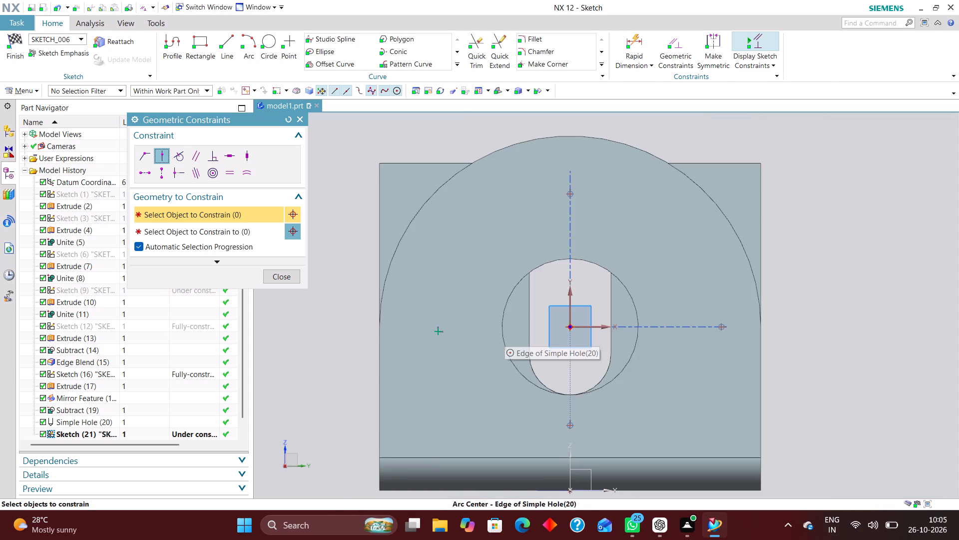
pyautogui.click(436, 330)
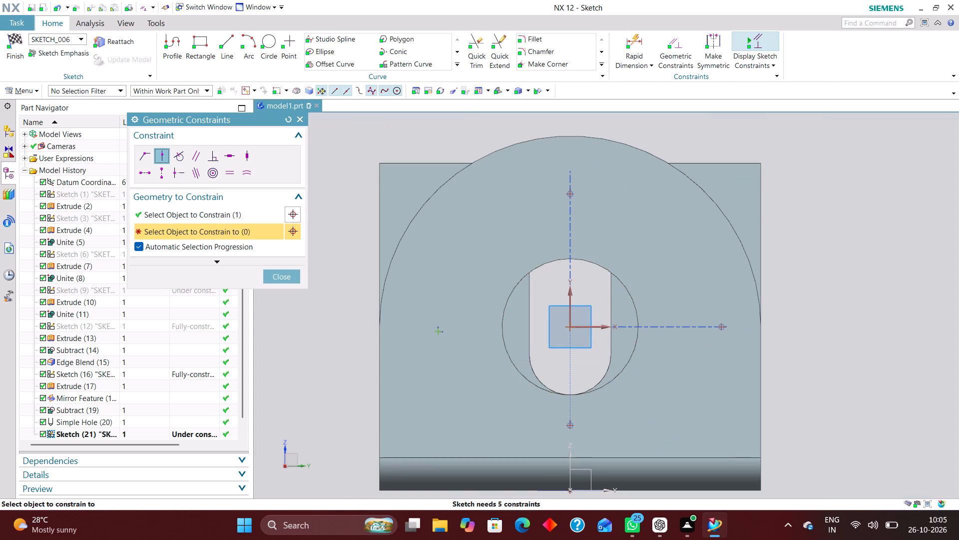
pyautogui.click(593, 325)
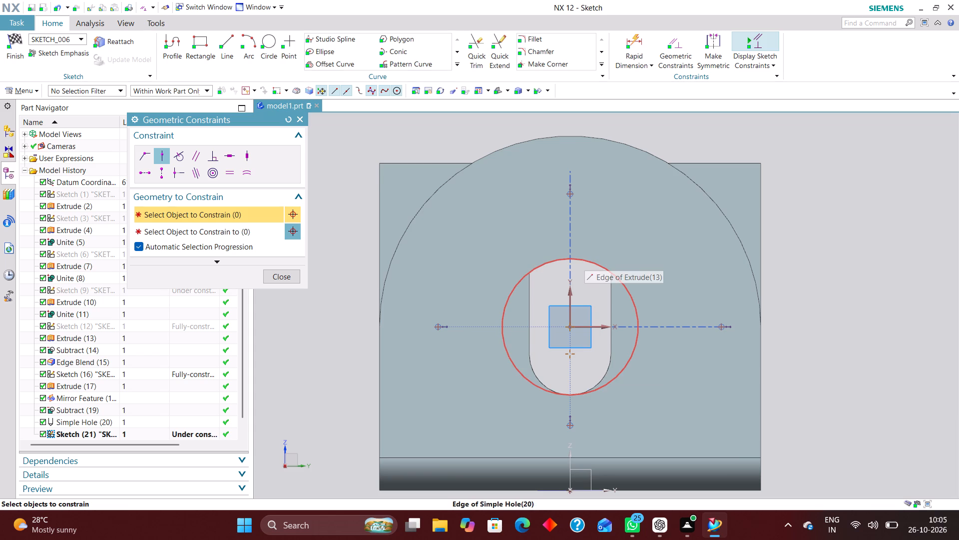
# Dimension the point above the central hole at 20 mm from the sketch X axis.
pyautogui.click(632, 42)
pyautogui.click(593, 326)
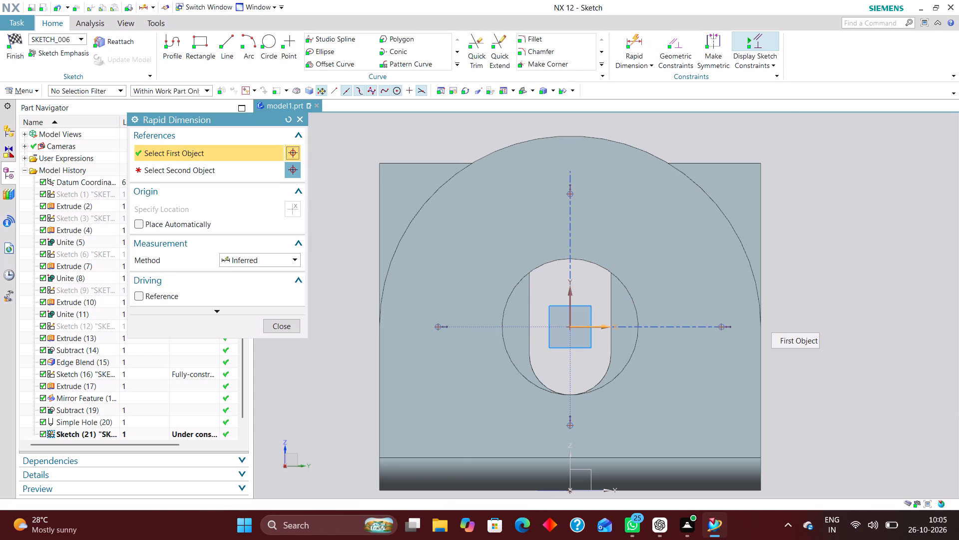
pyautogui.click(569, 193)
pyautogui.click(681, 241)
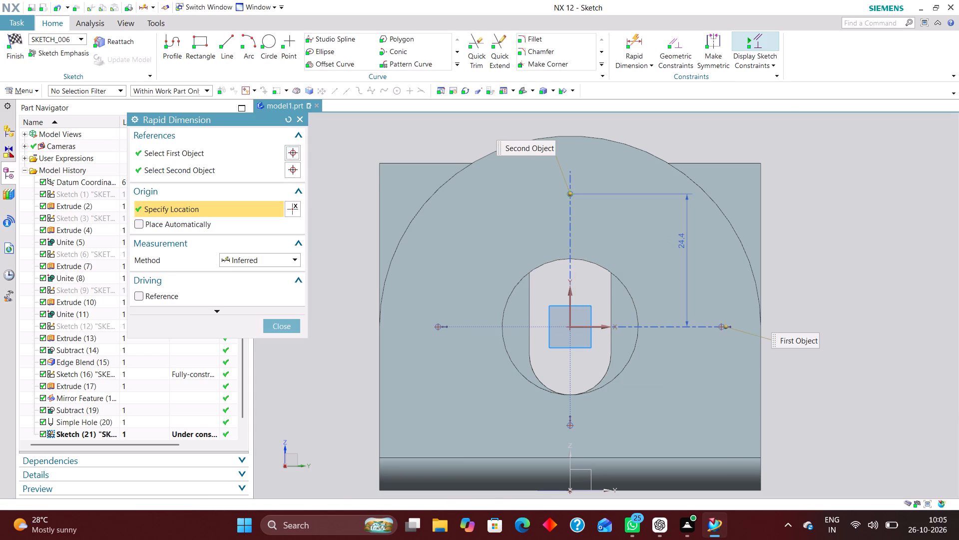
pyautogui.write('20')
pyautogui.press('Return')
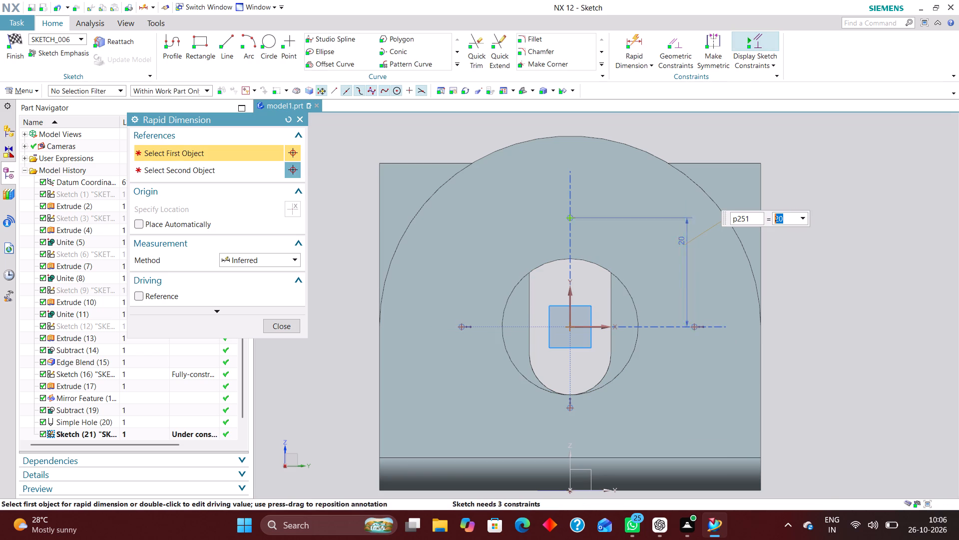
# Dimension the point on the negative-X side of the central hole at 20 mm from the sketch Y axis.
pyautogui.scroll(-2, 657, 366)
pyautogui.scroll(4, 647, 379)
pyautogui.click(365, 280)
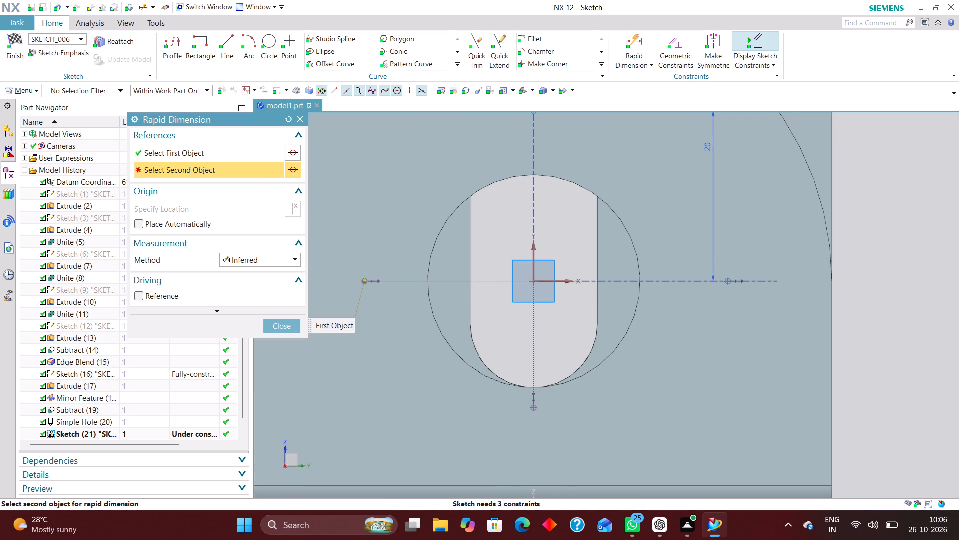
pyautogui.click(534, 258)
pyautogui.moveTo(445, 435); pyautogui.dragTo(447, 434)
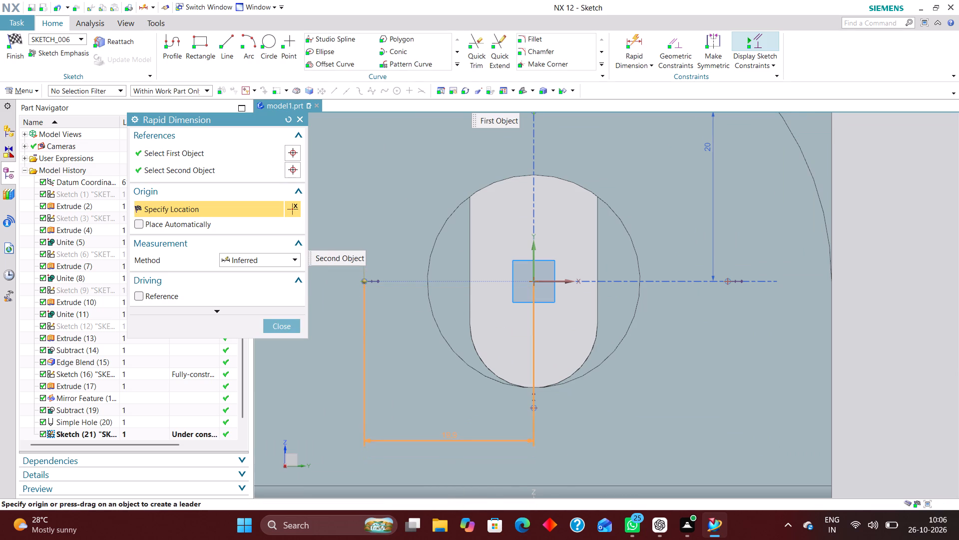
pyautogui.moveTo(447, 434); pyautogui.dragTo(451, 433)
pyautogui.write('20')
pyautogui.press('Return')
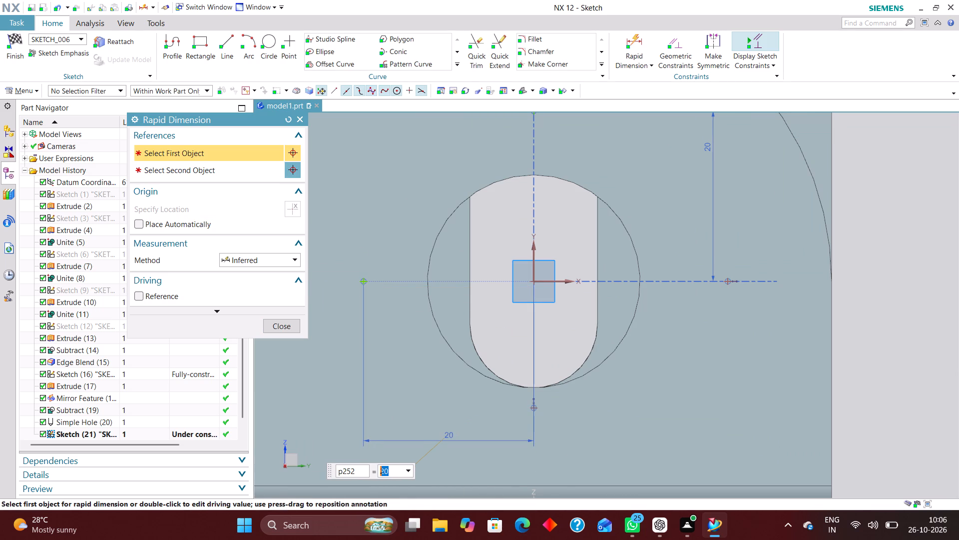
pyautogui.click(271, 328)
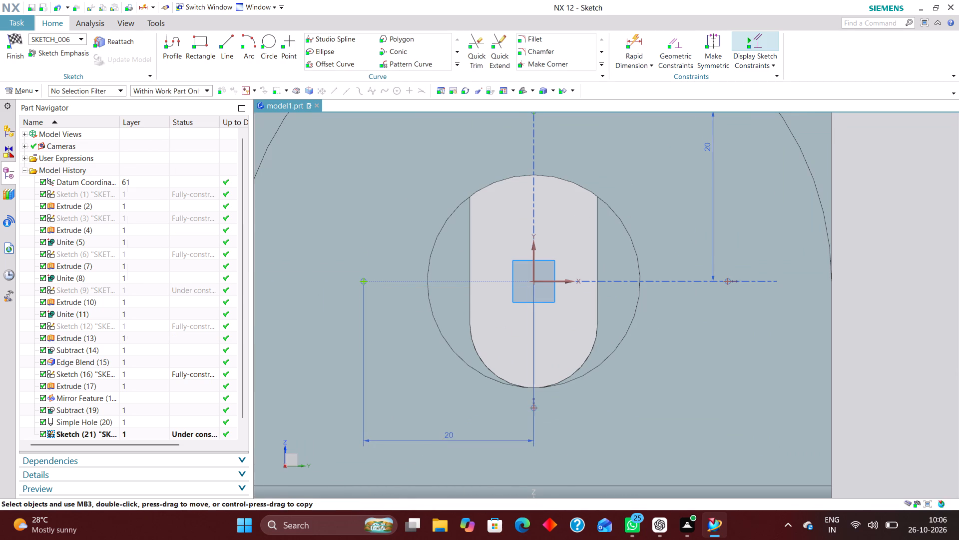
# Make the points above and below the central hole symmetric about the sketch X axis.
pyautogui.click(718, 38)
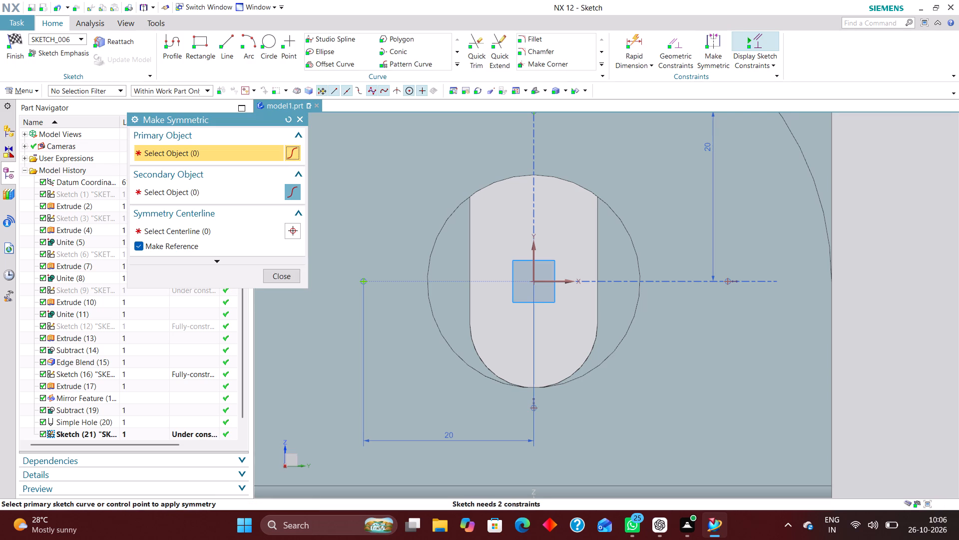
pyautogui.scroll(-2, 663, 362)
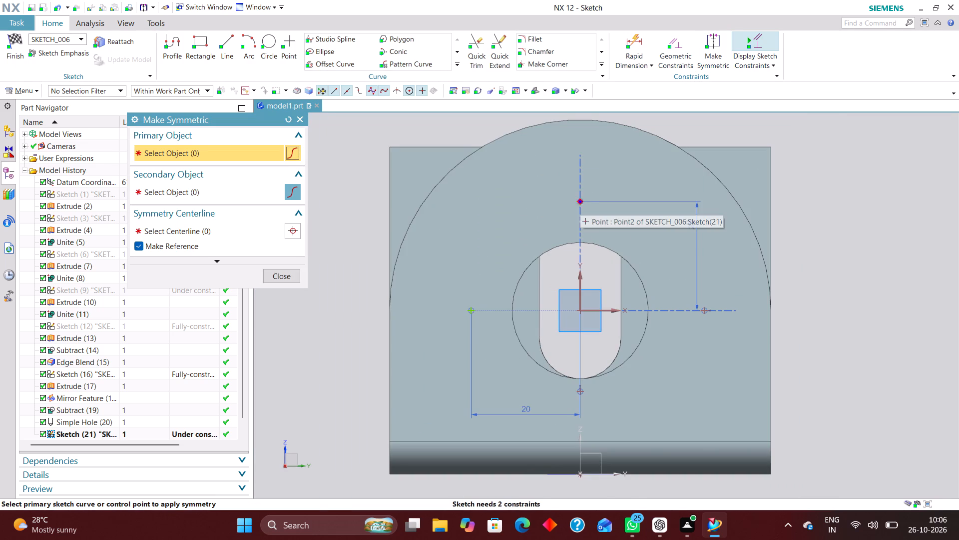
pyautogui.click(579, 200)
pyautogui.click(582, 389)
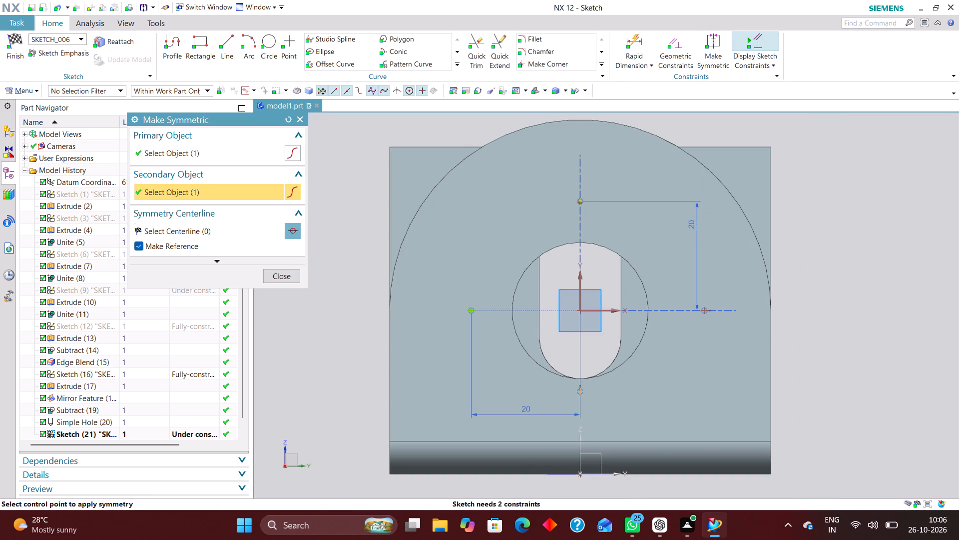
pyautogui.click(607, 308)
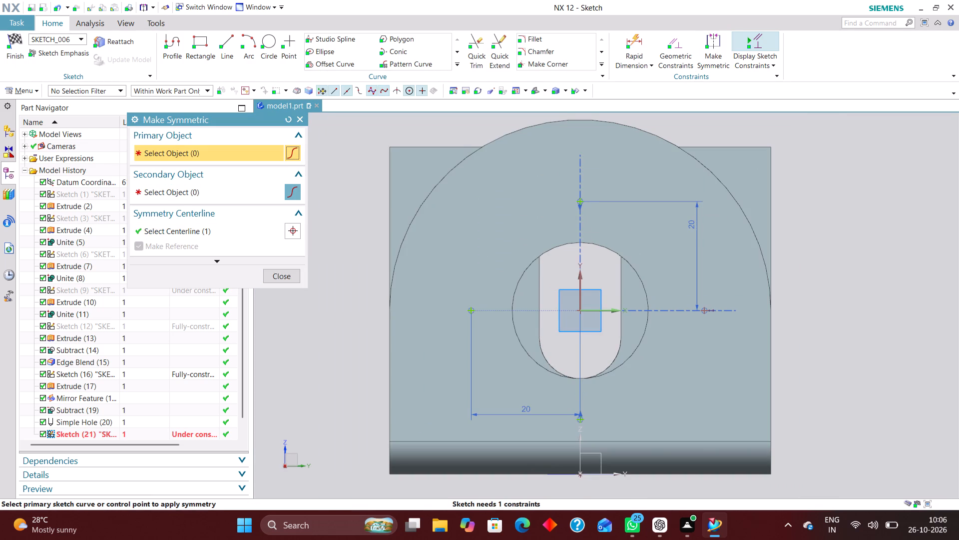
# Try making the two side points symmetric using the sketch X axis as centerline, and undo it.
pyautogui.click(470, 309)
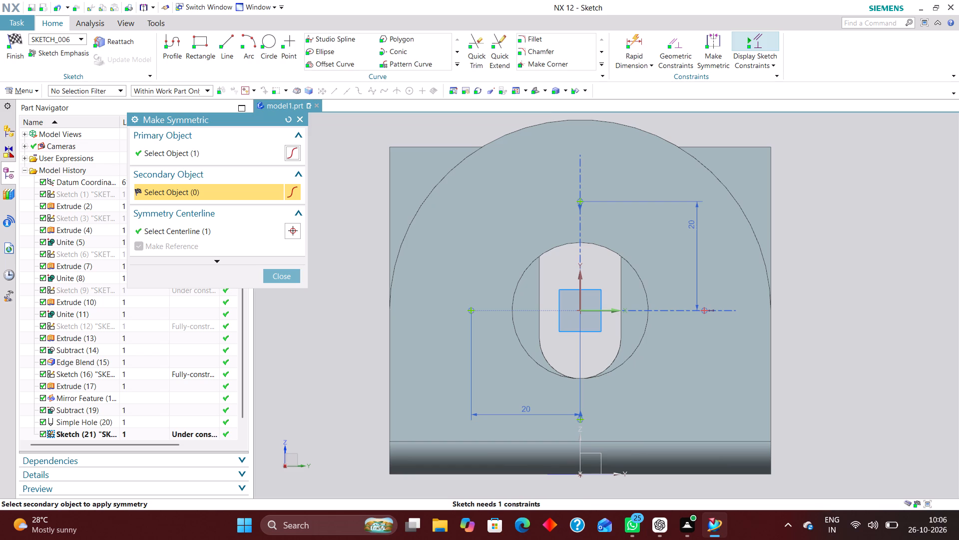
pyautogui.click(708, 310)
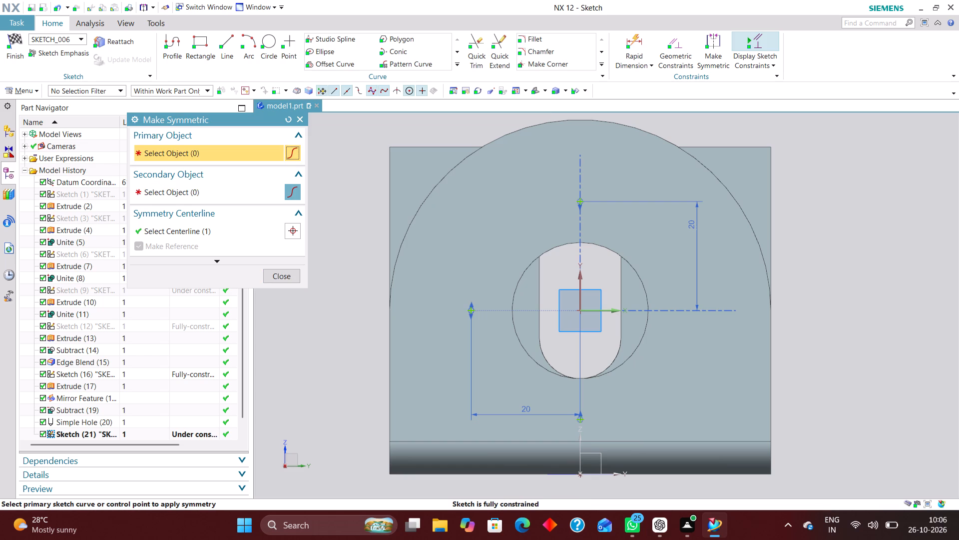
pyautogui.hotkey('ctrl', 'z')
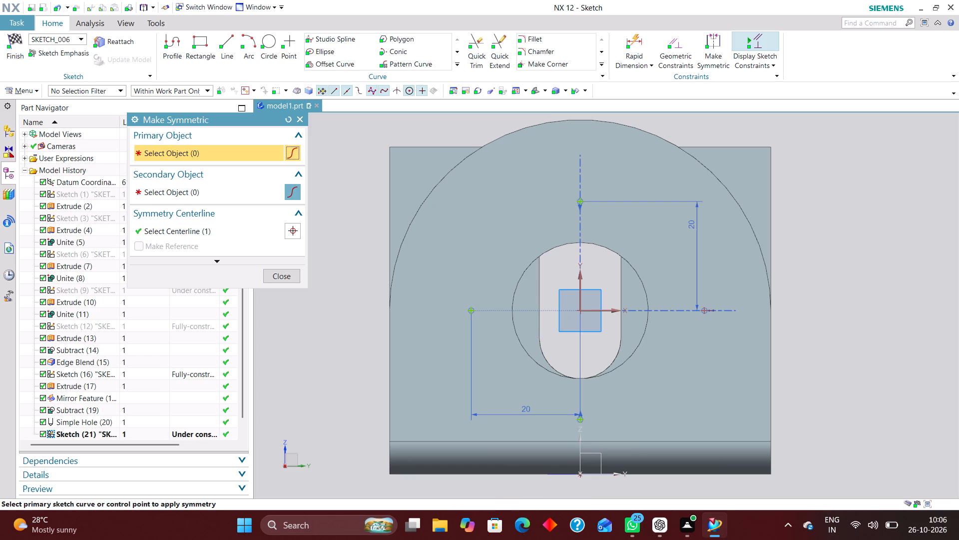
# Make the two side points of the central hole symmetric about the sketch Y axis.
pyautogui.click(285, 119)
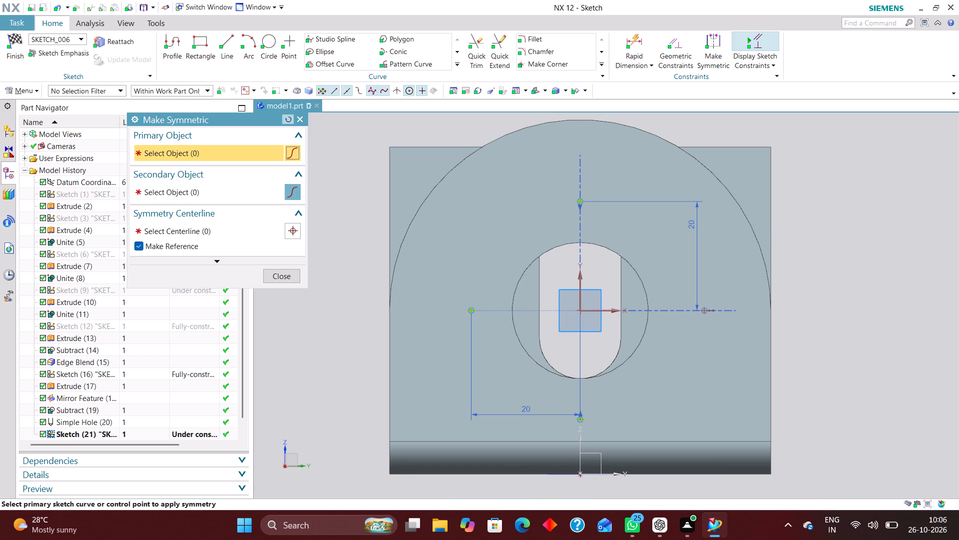
pyautogui.click(472, 306)
pyautogui.click(706, 309)
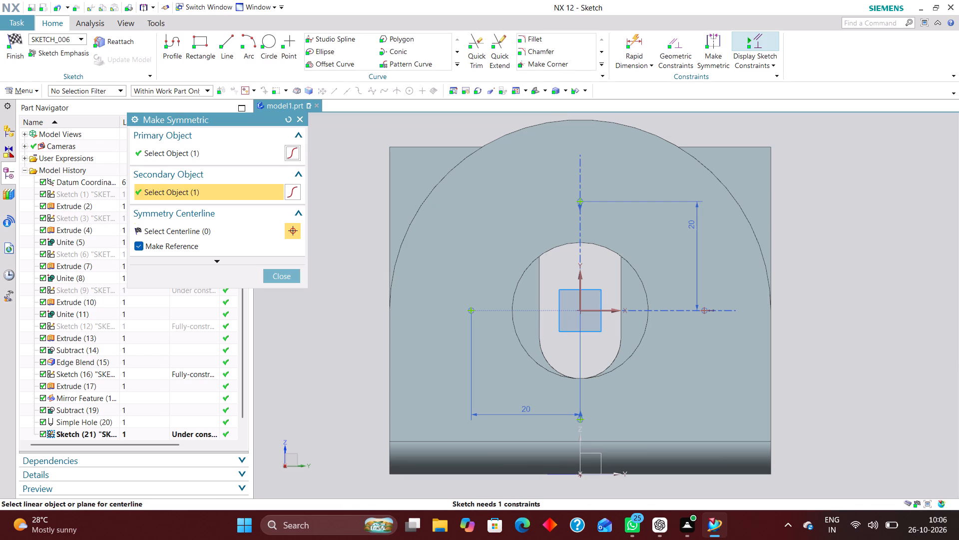
pyautogui.click(581, 288)
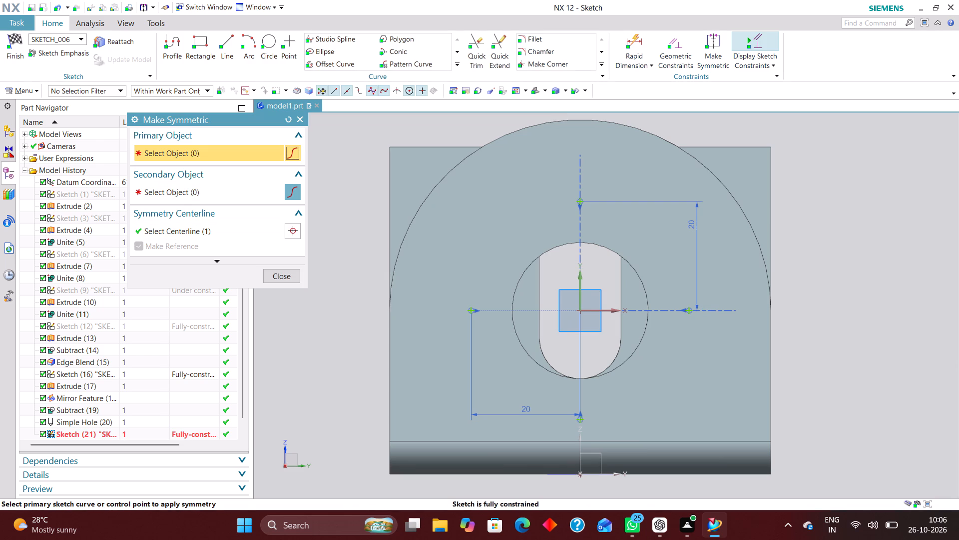
pyautogui.click(281, 277)
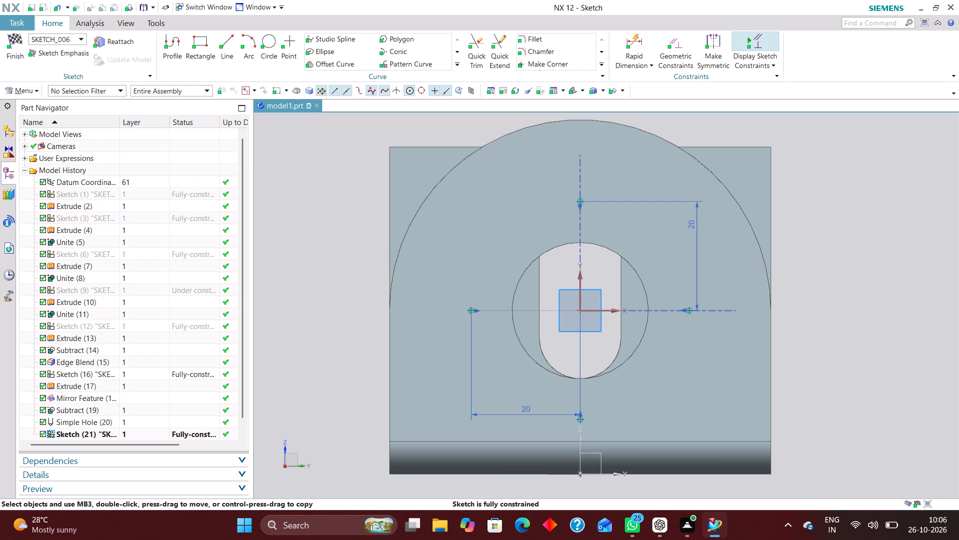
# Finish the point sketch and subtract four simple 6 mm diameter holes, depth limit Until Next, through the rounded flange.
pyautogui.scroll(4, 591, 256)
pyautogui.scroll(-4, 589, 250)
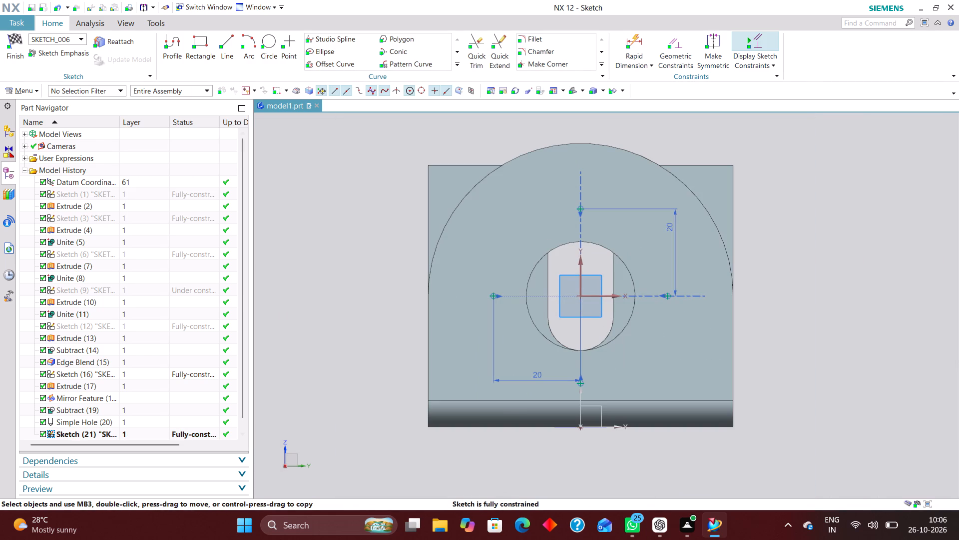
pyautogui.click(11, 37)
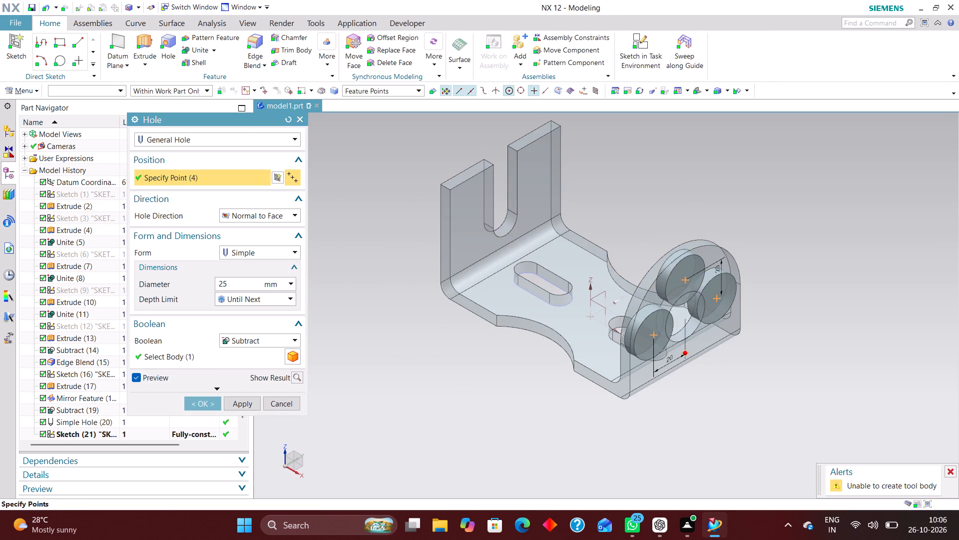
pyautogui.scroll(3, 685, 353)
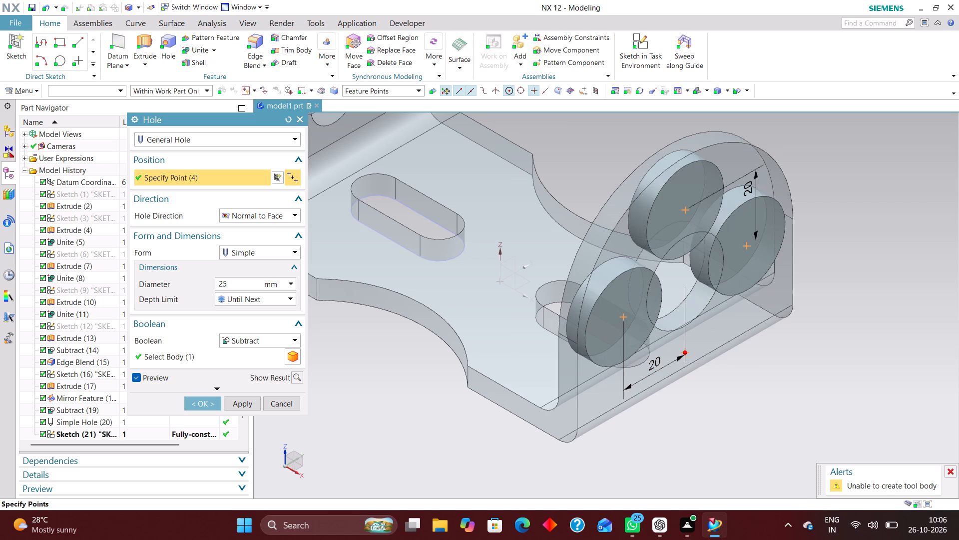
pyautogui.moveTo(784, 439); pyautogui.dragTo(811, 431, button='middle')
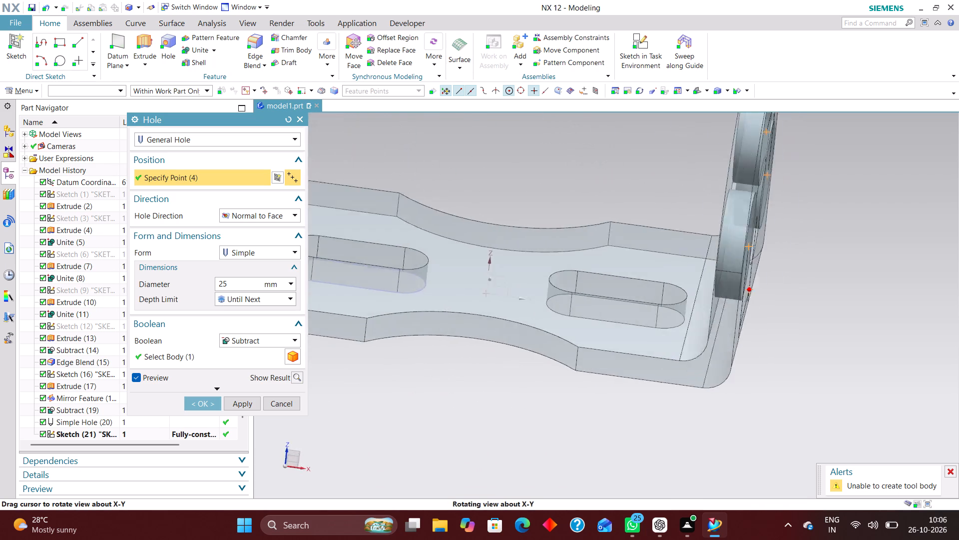
pyautogui.moveTo(811, 431); pyautogui.dragTo(763, 446, button='middle')
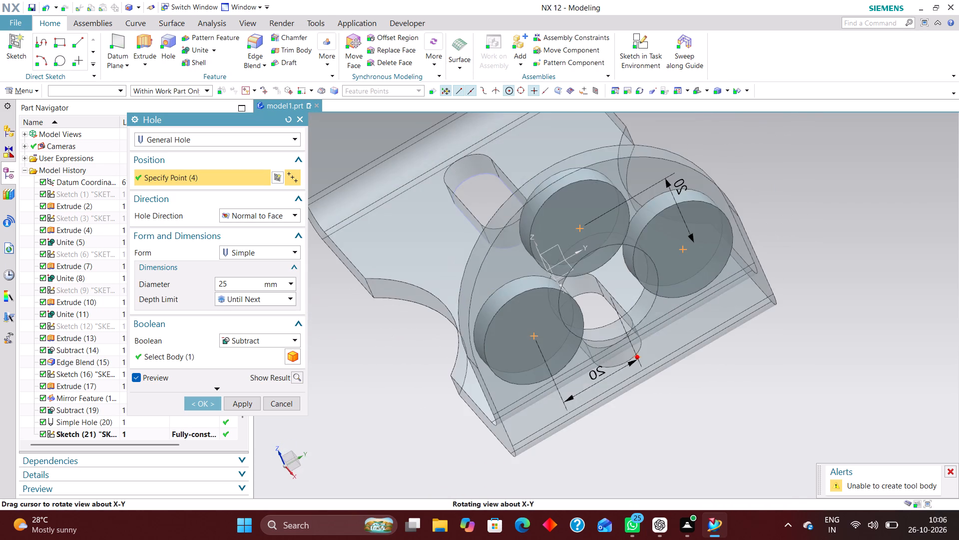
pyautogui.moveTo(763, 446); pyautogui.dragTo(773, 438, button='middle')
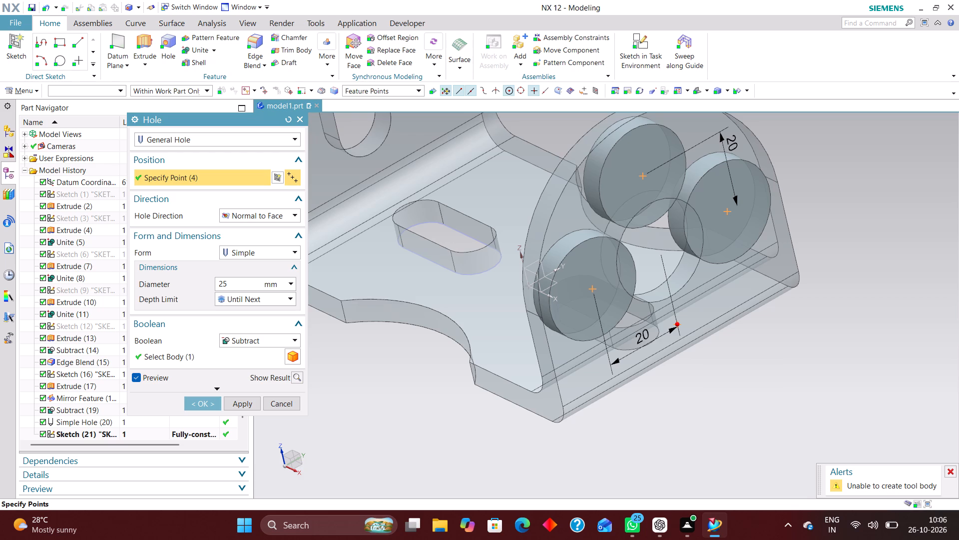
pyautogui.moveTo(230, 281); pyautogui.dragTo(163, 295)
pyautogui.press('6')
pyautogui.press('Return')
pyautogui.press('Return')
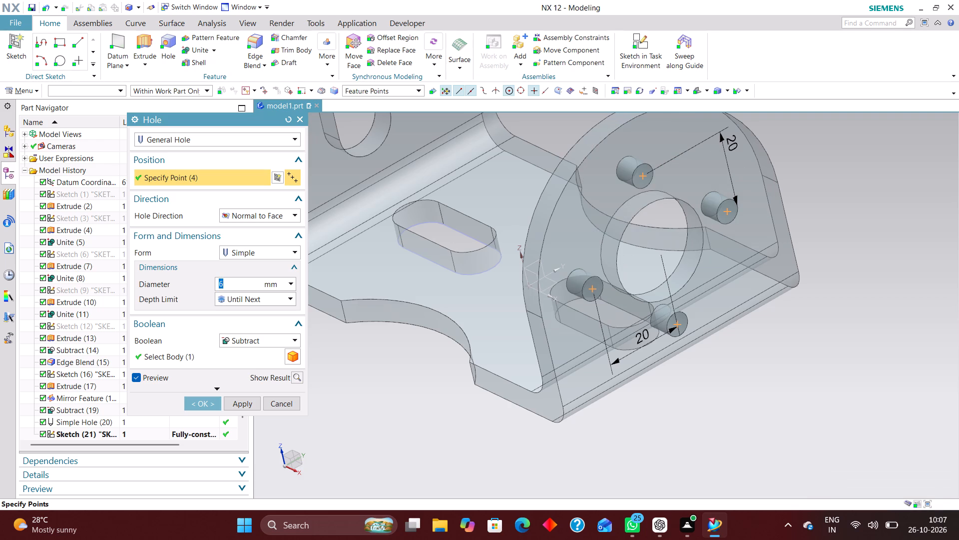
pyautogui.click(197, 400)
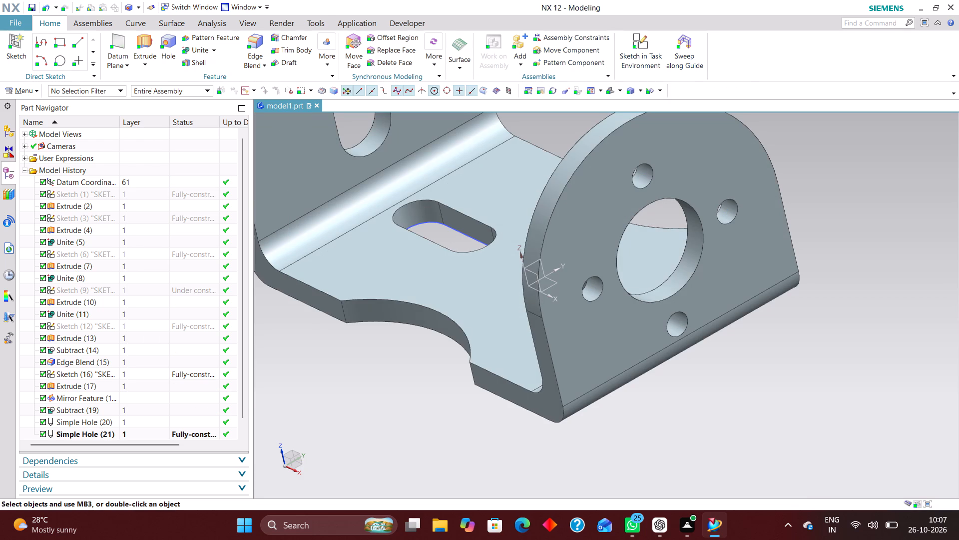
# Examine the bracket's flanges, the new hole pattern and the underside from several angles.
pyautogui.press('End')
pyautogui.press('End')
pyautogui.press('End')
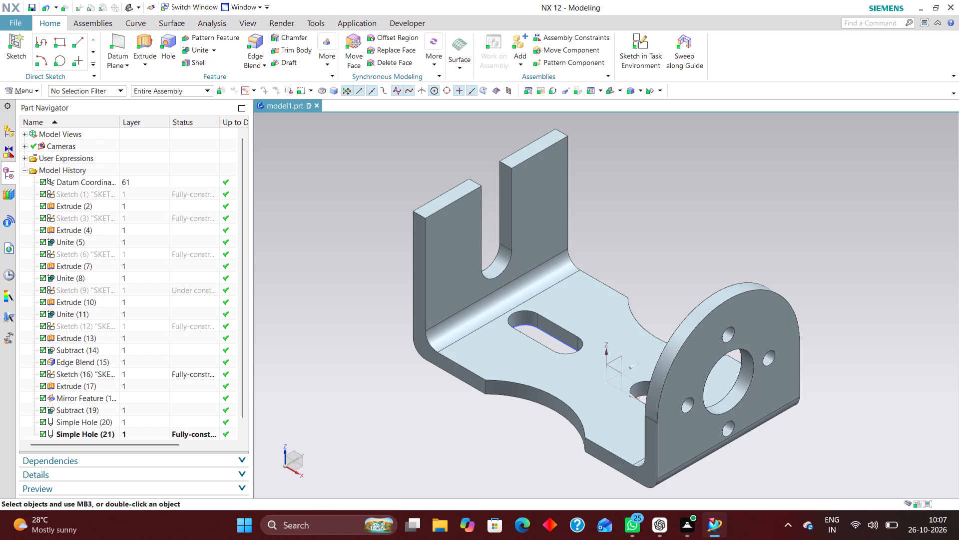
pyautogui.moveTo(835, 467); pyautogui.dragTo(874, 465, button='middle')
pyautogui.middleClick(881, 455)
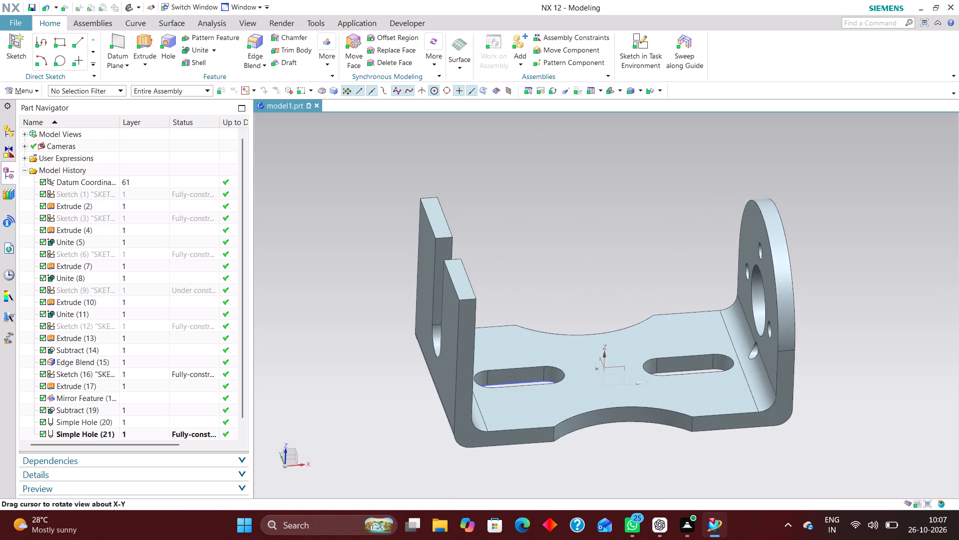
pyautogui.middleClick(883, 451)
pyautogui.moveTo(879, 449); pyautogui.dragTo(873, 436, button='middle')
pyautogui.moveTo(855, 436); pyautogui.dragTo(810, 445, button='middle')
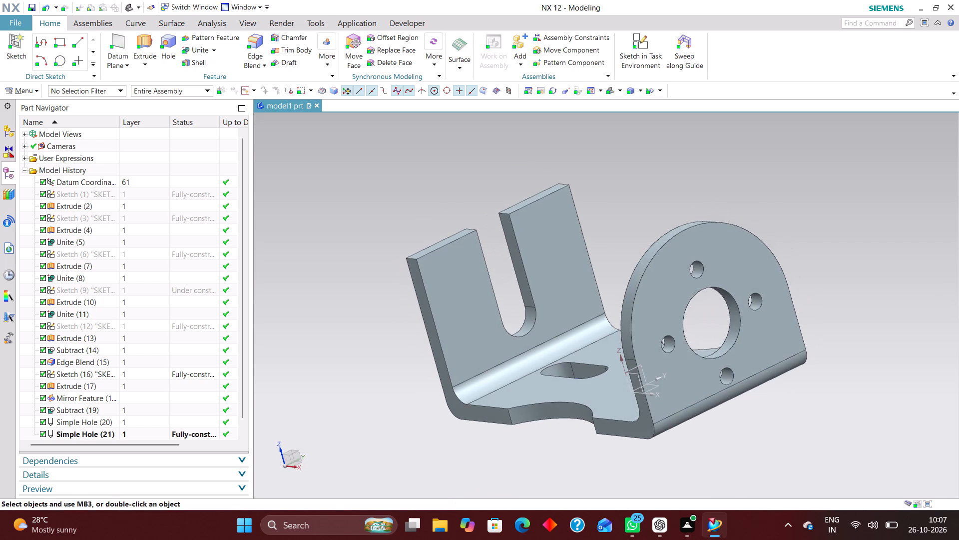
pyautogui.moveTo(809, 434); pyautogui.dragTo(805, 407, button='middle')
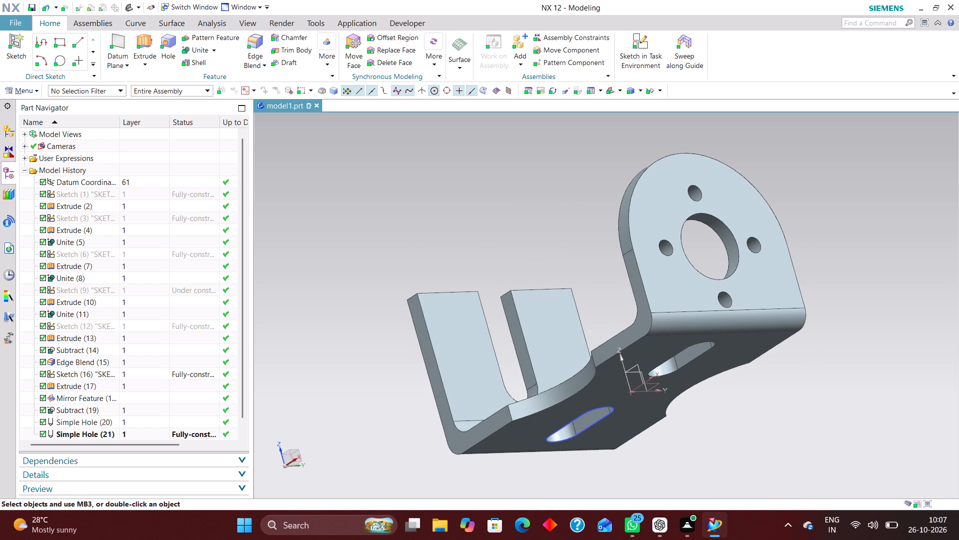
# Hide the sketch of the slot in the base plate.
pyautogui.scroll(-2, 807, 361)
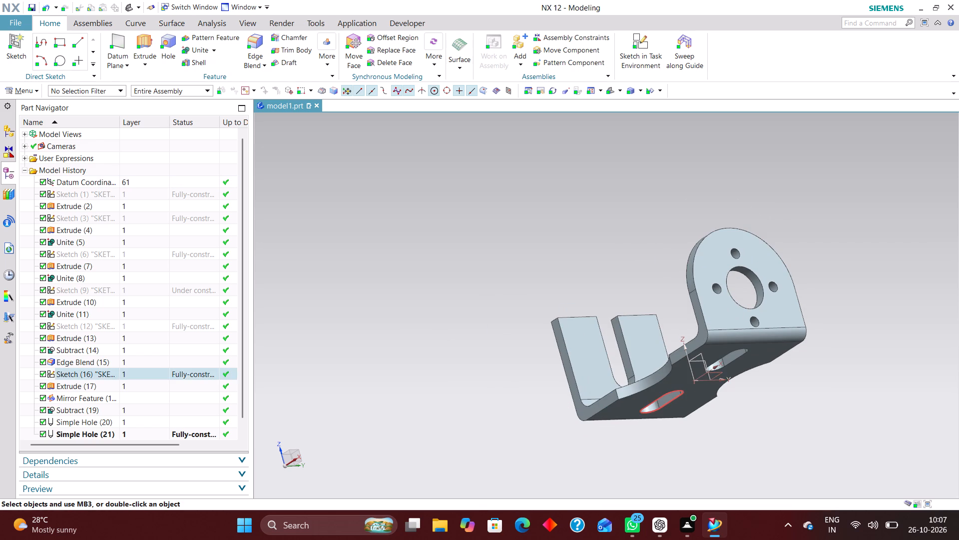
pyautogui.moveTo(679, 394); pyautogui.dragTo(683, 466, button='right')
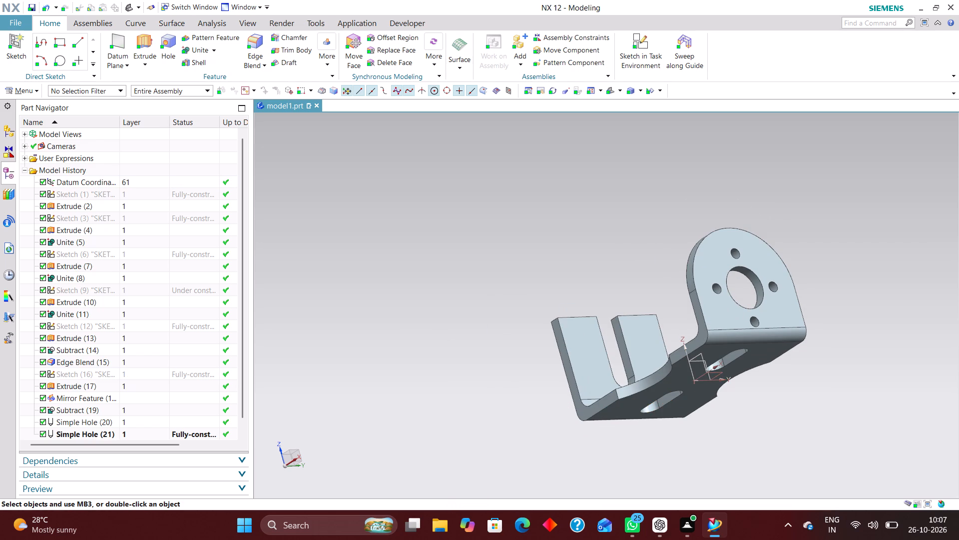
# Start a Hole on the slotted flange's inner face and place four sketch points, two on each side of the open slot.
pyautogui.press('End')
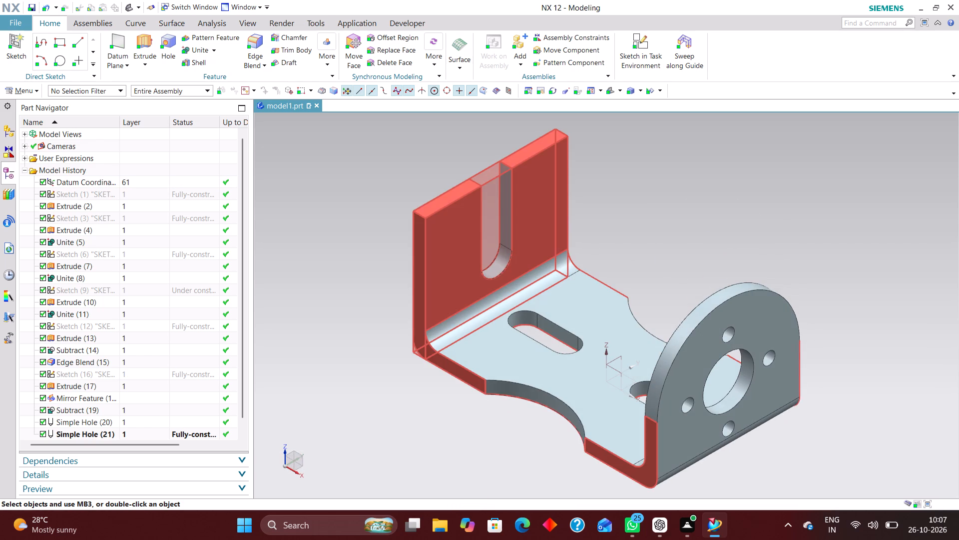
pyautogui.click(162, 32)
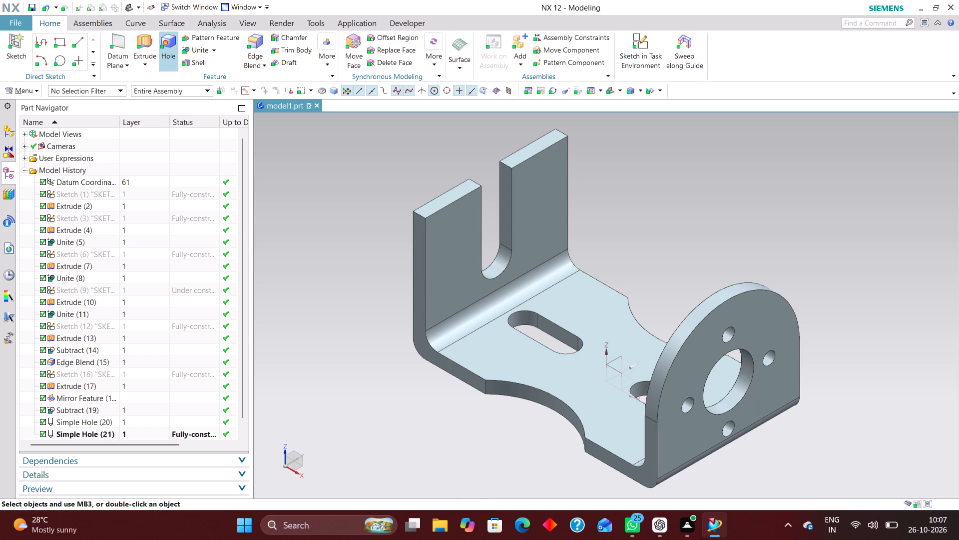
pyautogui.click(539, 173)
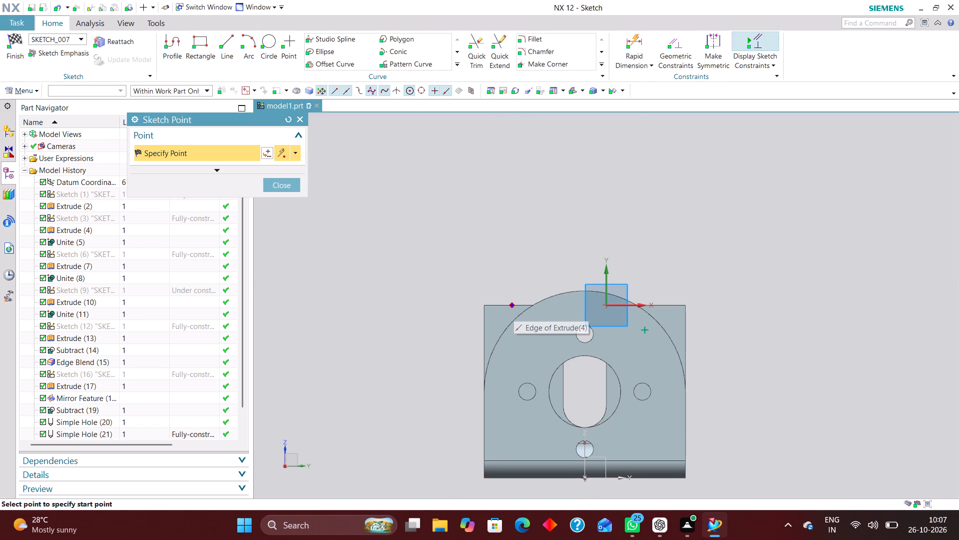
pyautogui.moveTo(501, 256); pyautogui.dragTo(626, 261, button='middle')
pyautogui.moveTo(733, 291); pyautogui.dragTo(632, 296, button='right')
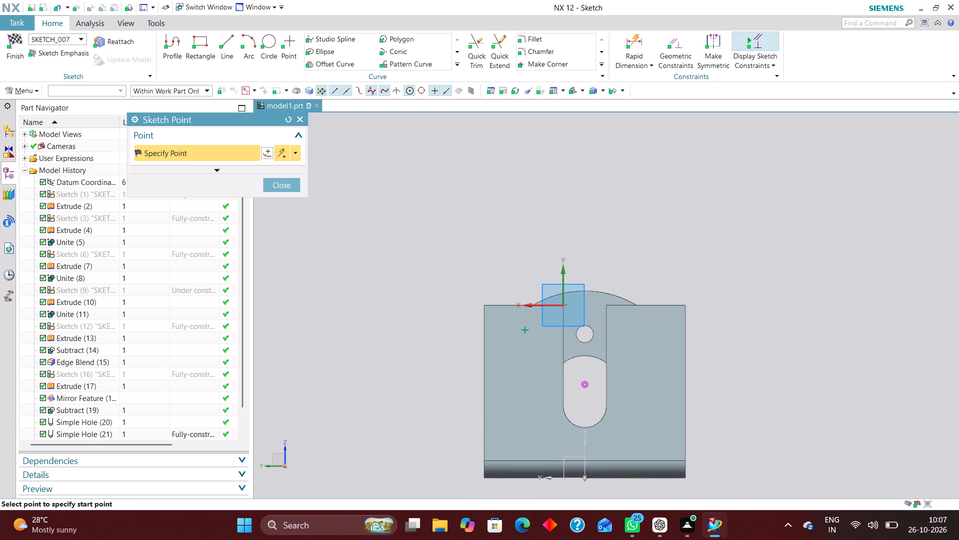
pyautogui.click(525, 401)
pyautogui.click(647, 332)
pyautogui.click(648, 403)
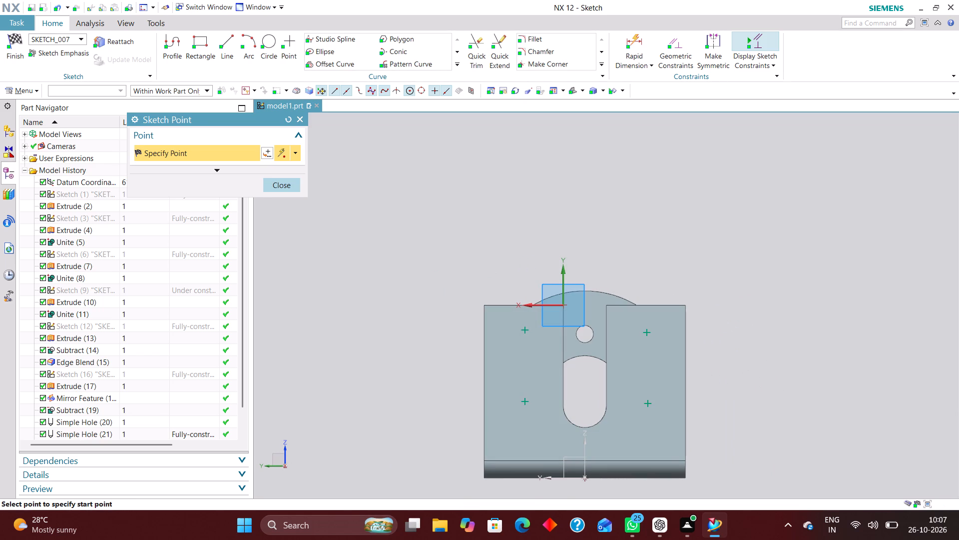
pyautogui.click(286, 182)
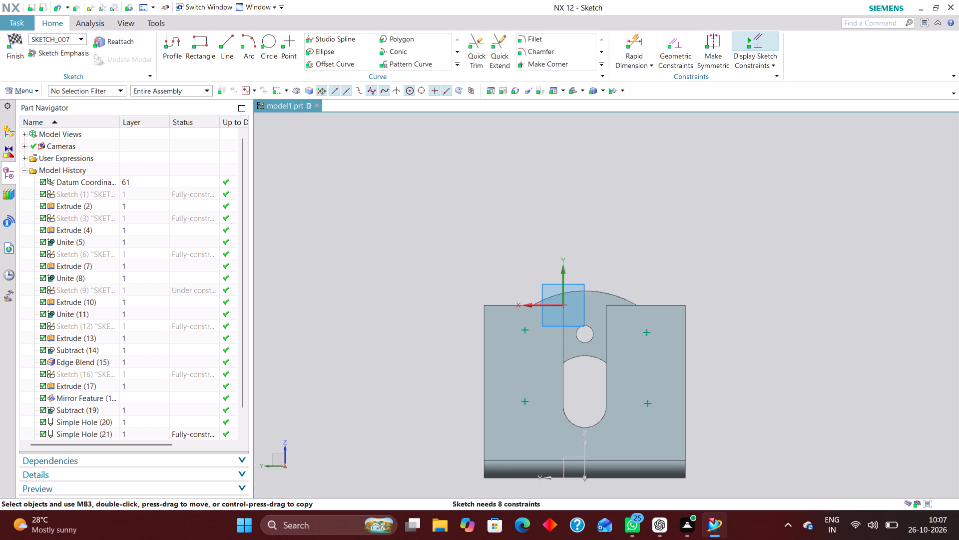
# Dimension the two upper hole points 10 mm from the flange's nearest side edges.
pyautogui.click(630, 35)
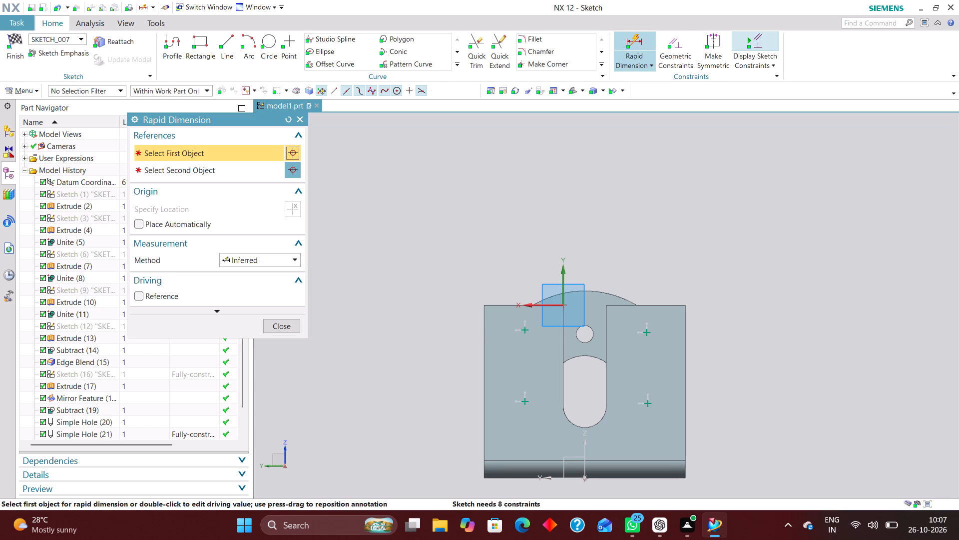
pyautogui.scroll(4, 518, 348)
pyautogui.scroll(-3, 576, 309)
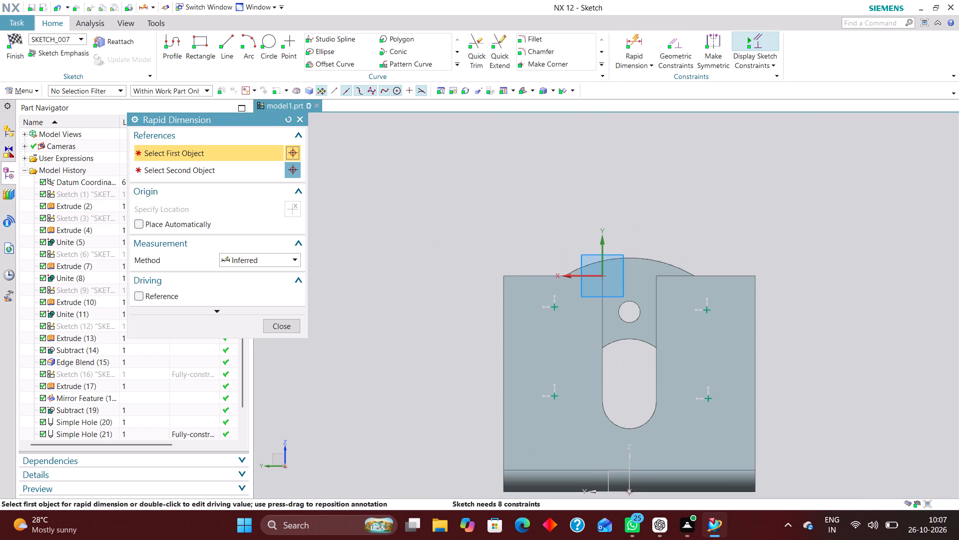
pyautogui.scroll(3, 769, 301)
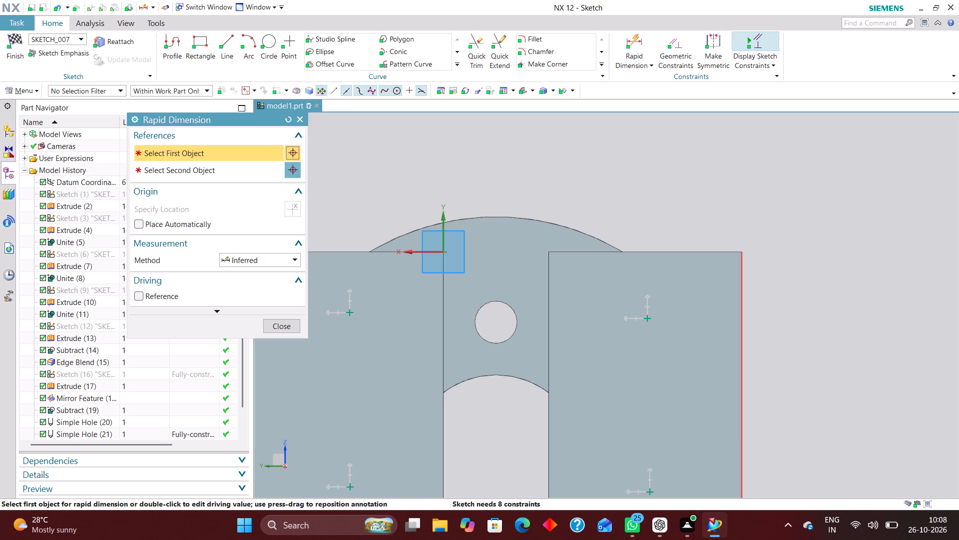
pyautogui.click(742, 313)
pyautogui.click(647, 318)
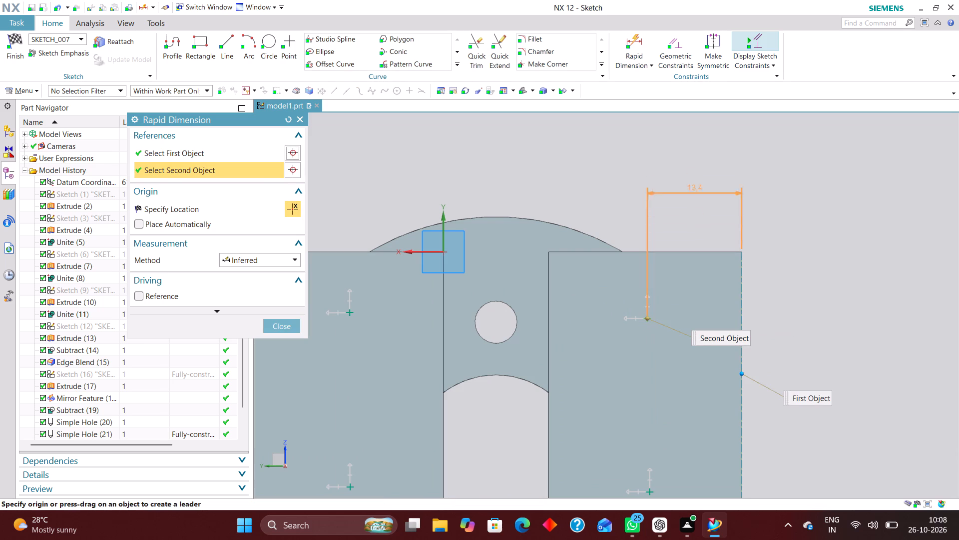
pyautogui.click(694, 152)
pyautogui.write('10')
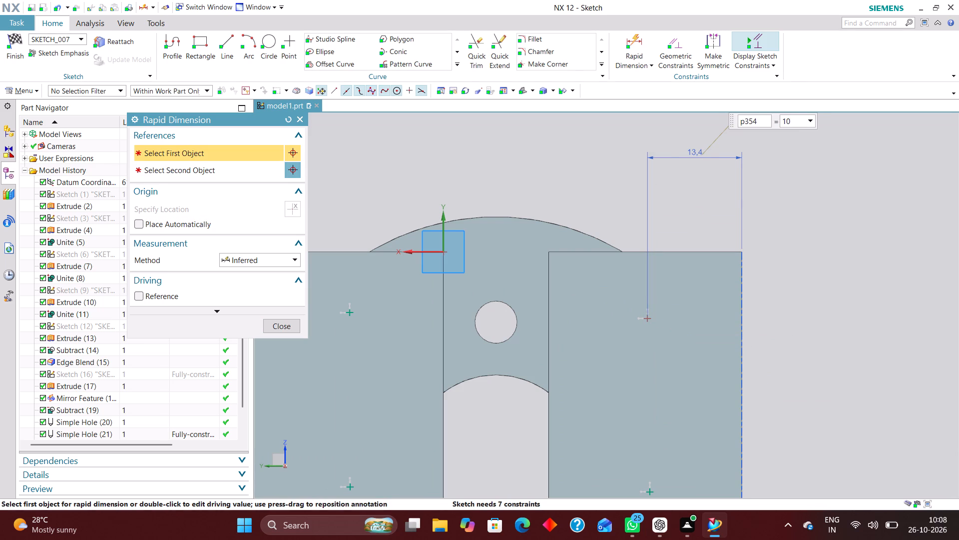
pyautogui.press('Return')
pyautogui.scroll(-3, 869, 197)
pyautogui.scroll(3, 583, 274)
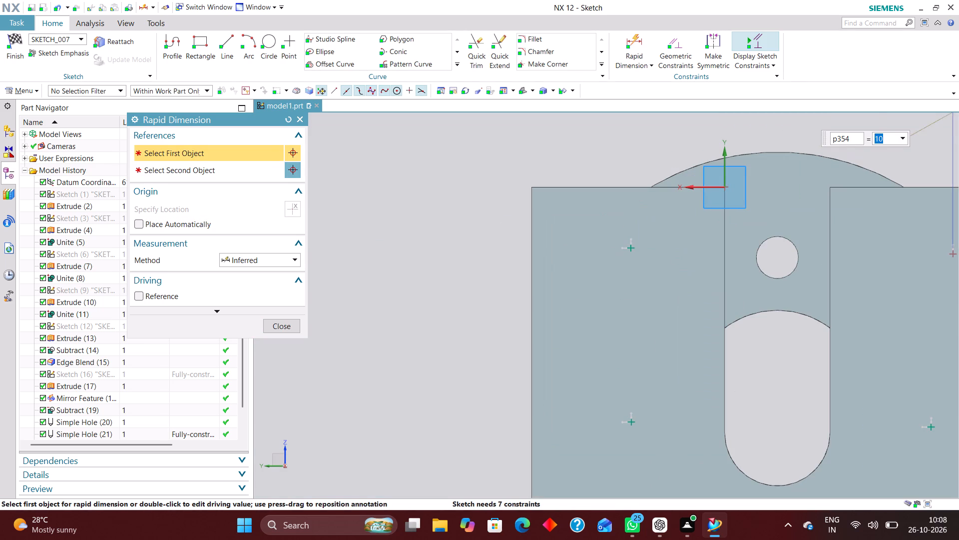
pyautogui.moveTo(533, 257); pyautogui.dragTo(546, 258)
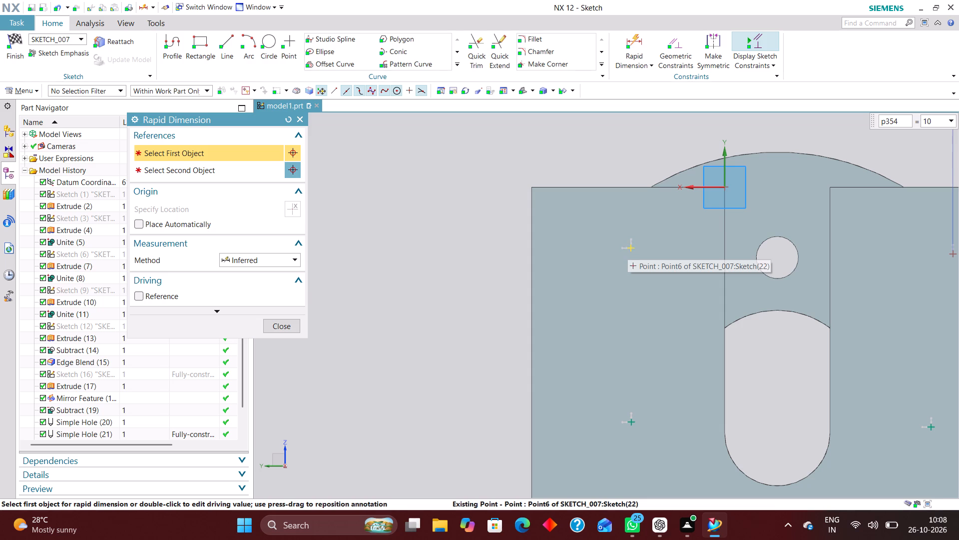
pyautogui.click(631, 246)
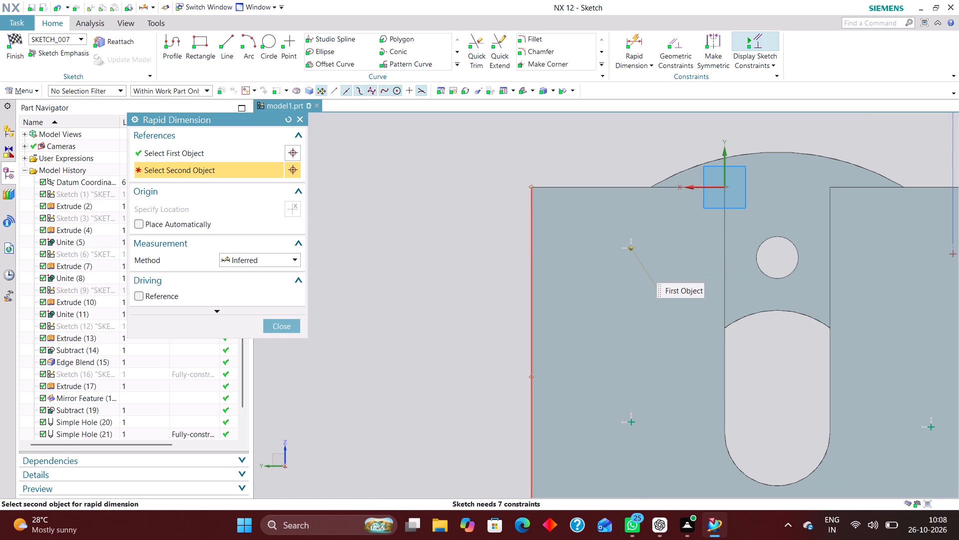
pyautogui.click(534, 287)
pyautogui.click(594, 310)
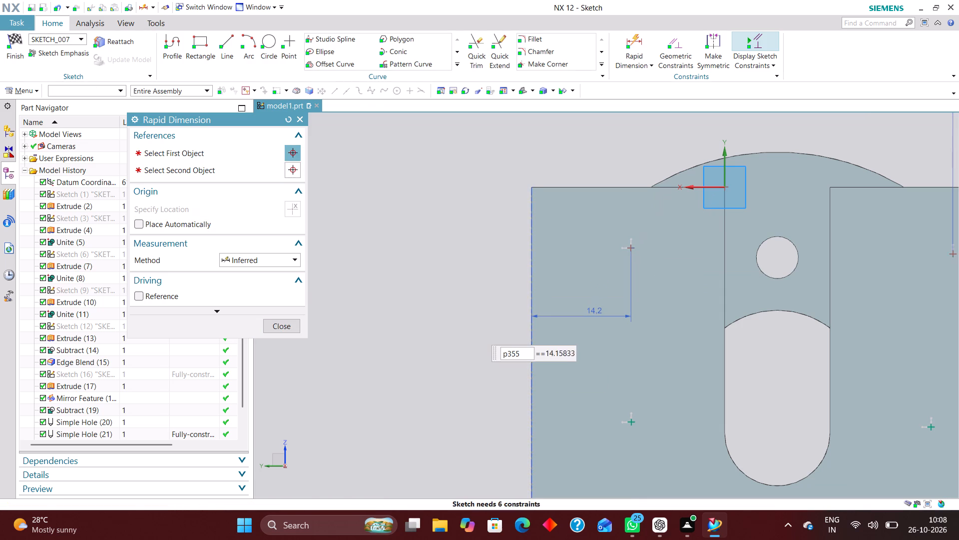
pyautogui.write('10')
pyautogui.press('Return')
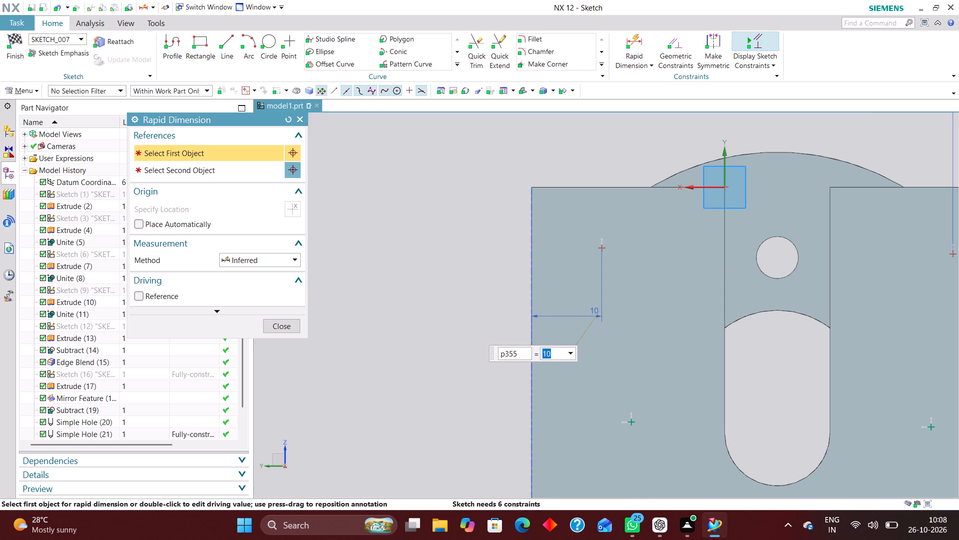
# Dimension the two lower hole points 35 mm below the flange's top edge.
pyautogui.scroll(-1, 635, 249)
pyautogui.click(629, 198)
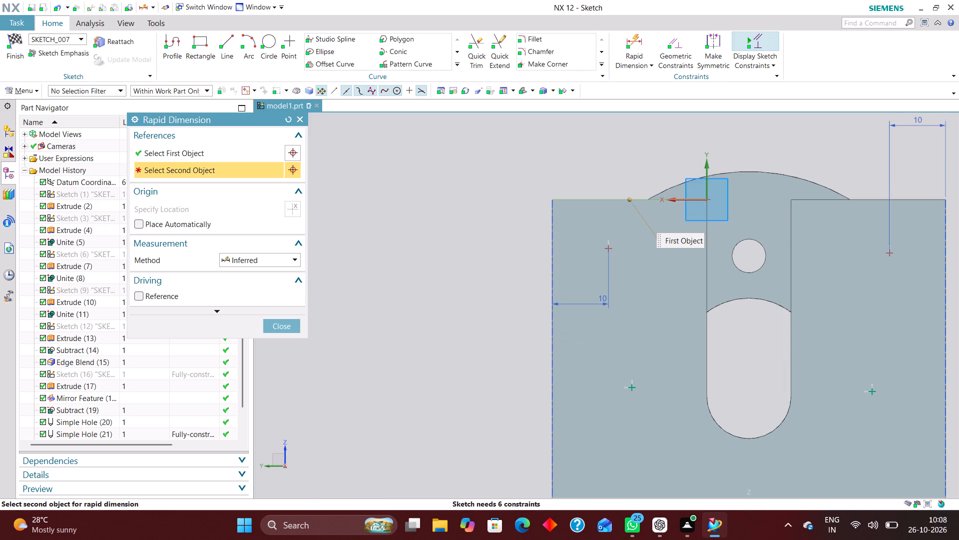
pyautogui.click(630, 384)
pyautogui.click(463, 303)
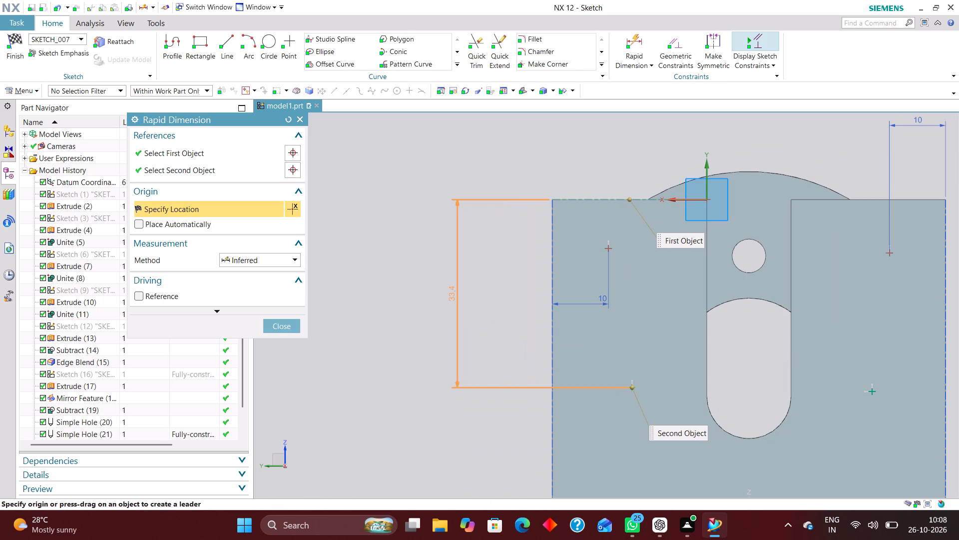
pyautogui.write('35')
pyautogui.press('Return')
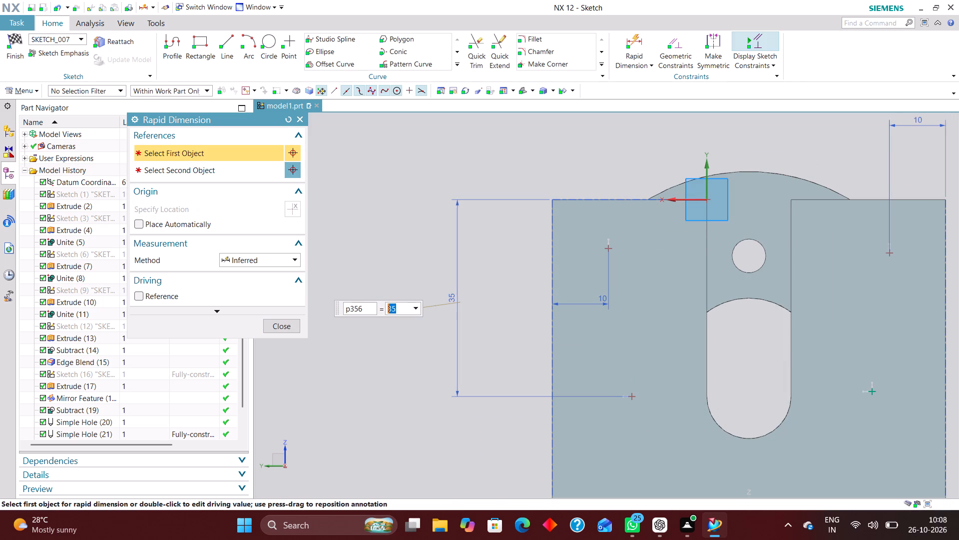
pyautogui.scroll(-4, 562, 329)
pyautogui.scroll(4, 717, 326)
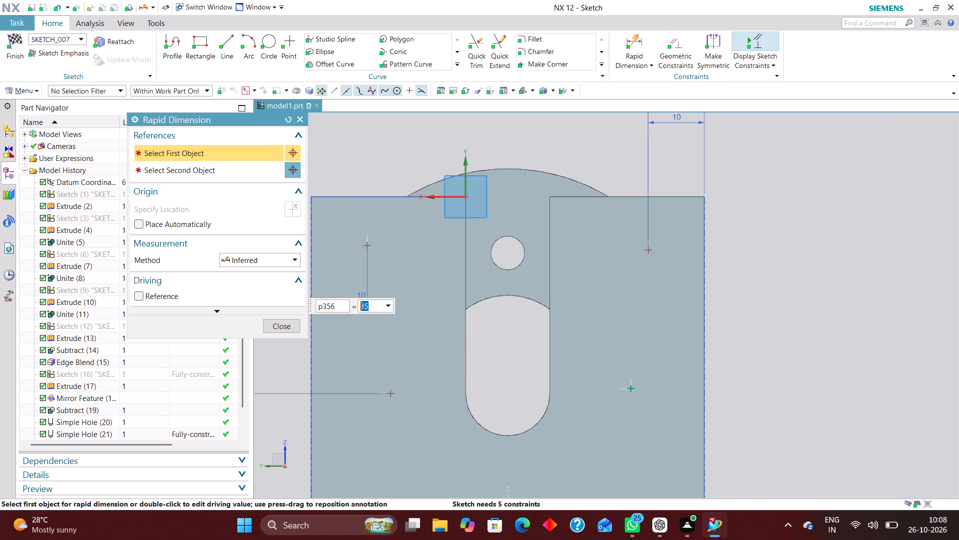
pyautogui.click(631, 387)
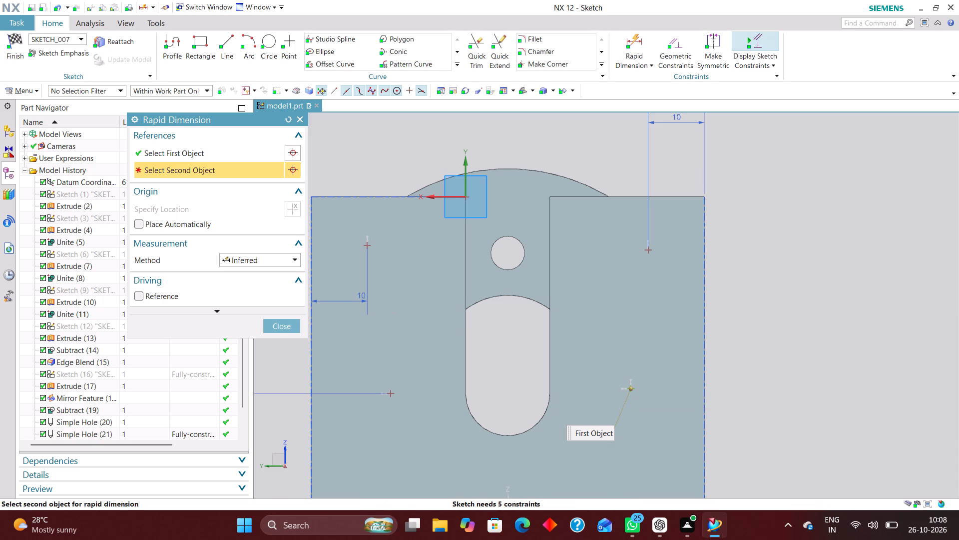
pyautogui.click(679, 198)
pyautogui.click(801, 278)
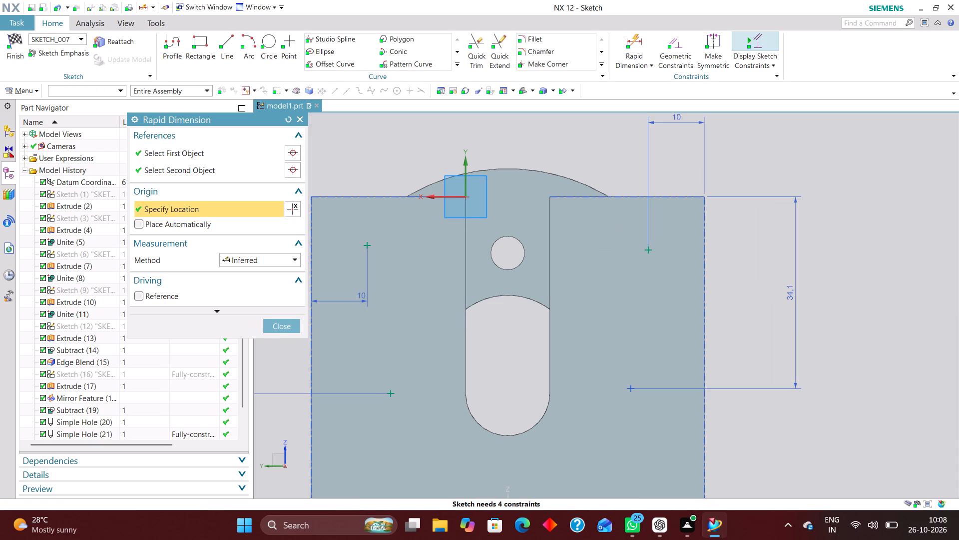
pyautogui.write('35')
pyautogui.press('Return')
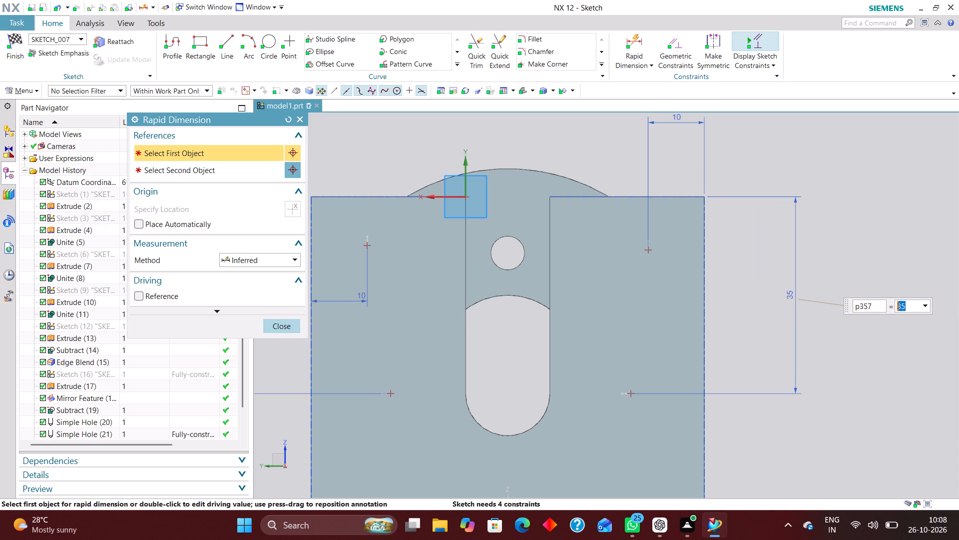
# Set the vertical spacing between the upper and lower hole points to 25 mm on both sides of the slot.
pyautogui.scroll(-2, 484, 275)
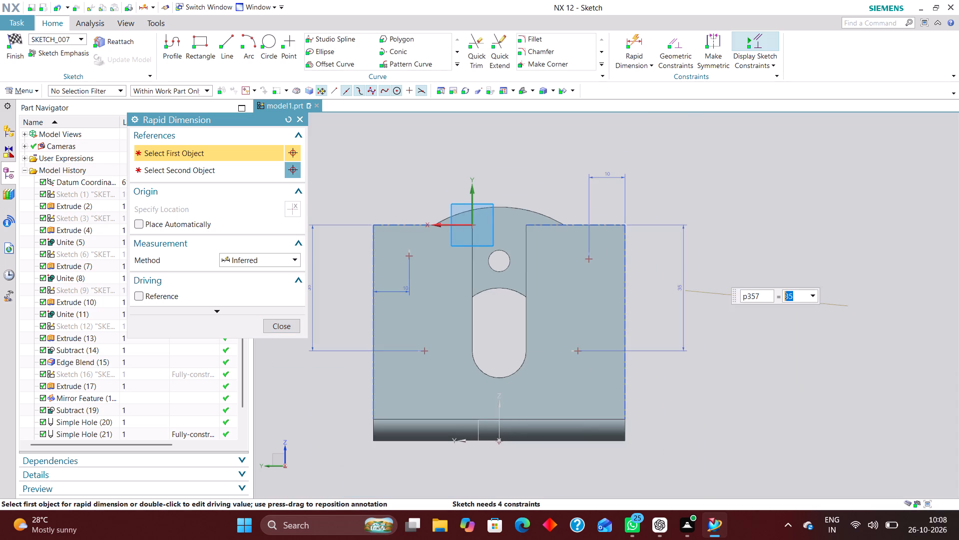
pyautogui.scroll(2, 349, 265)
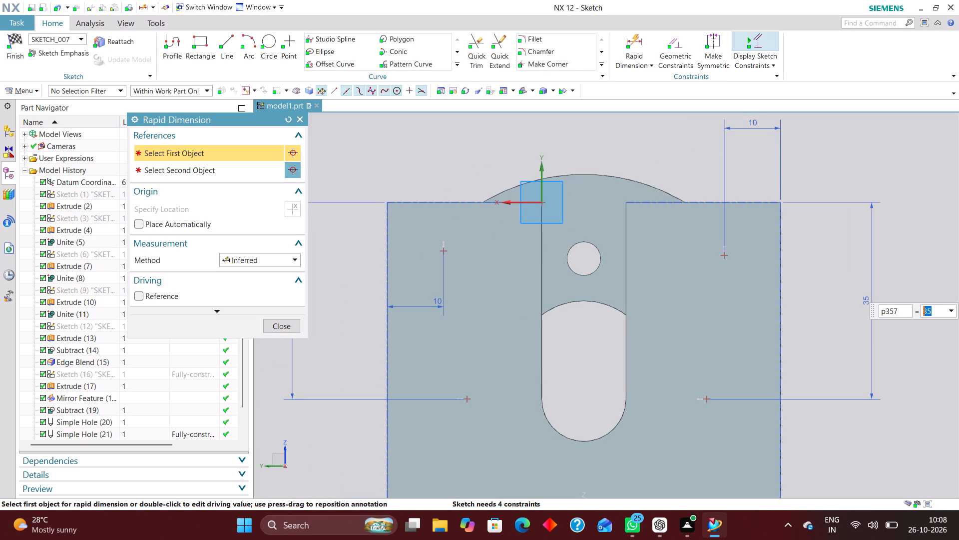
pyautogui.click(705, 399)
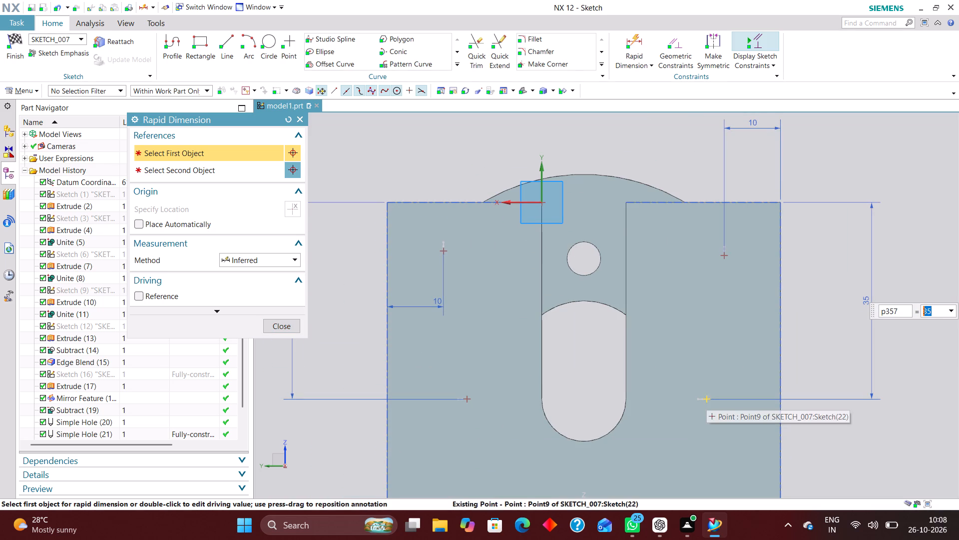
pyautogui.click(723, 253)
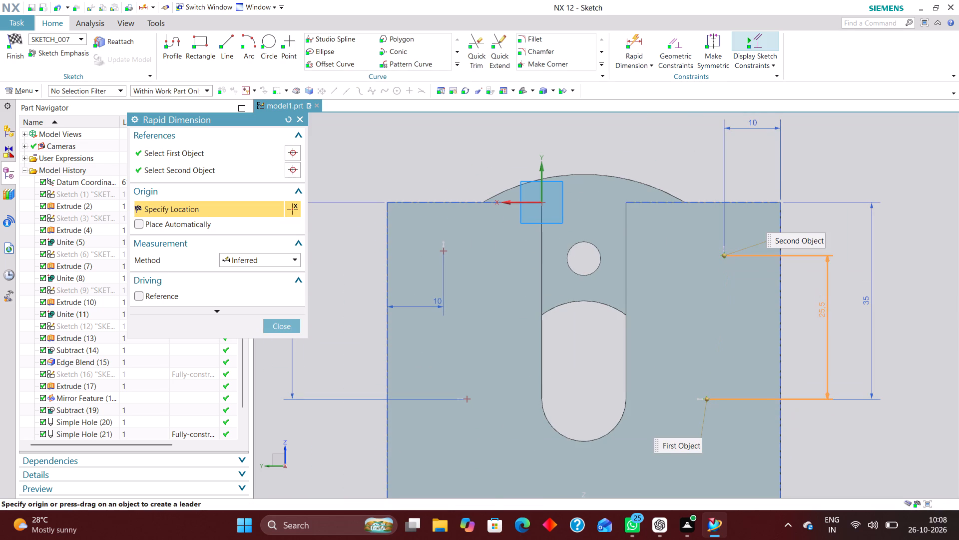
pyautogui.click(833, 310)
pyautogui.write('25')
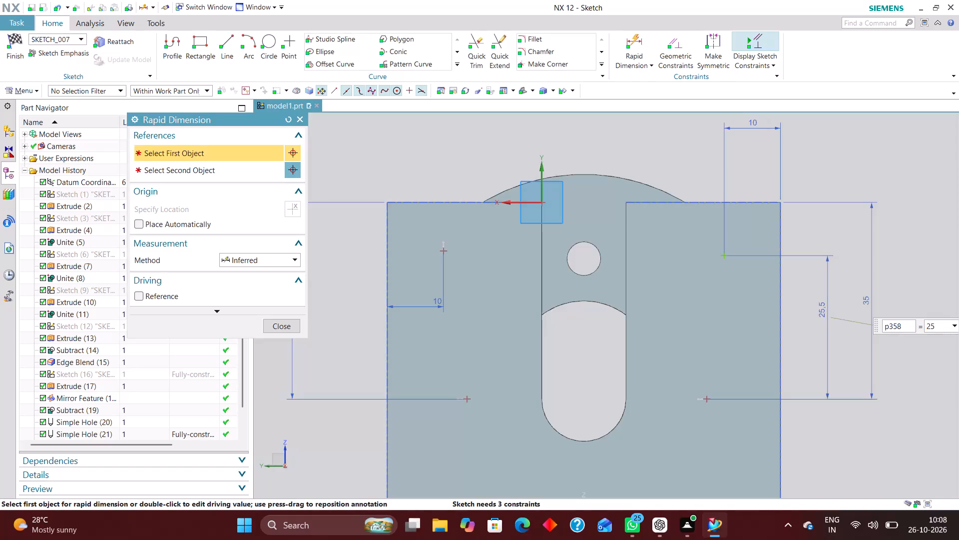
pyautogui.press('Return')
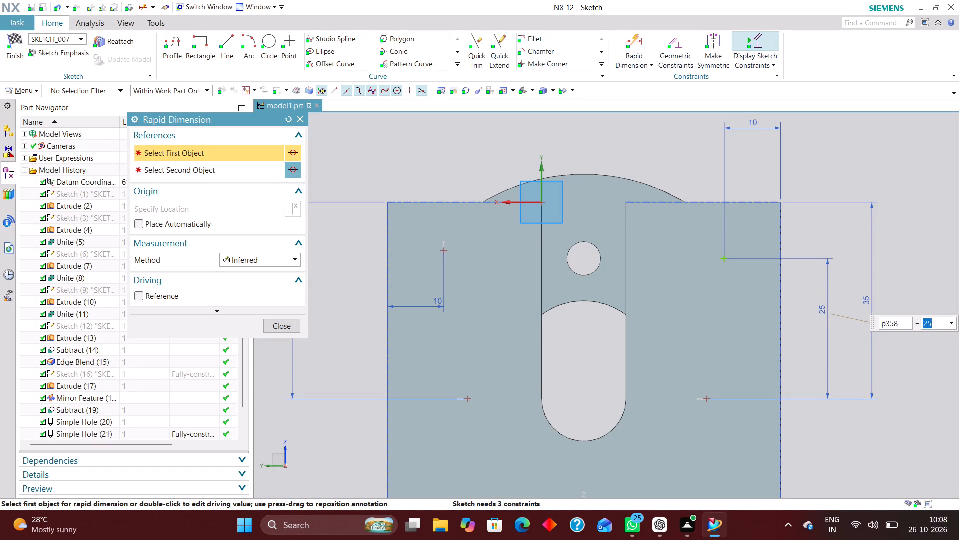
pyautogui.click(465, 399)
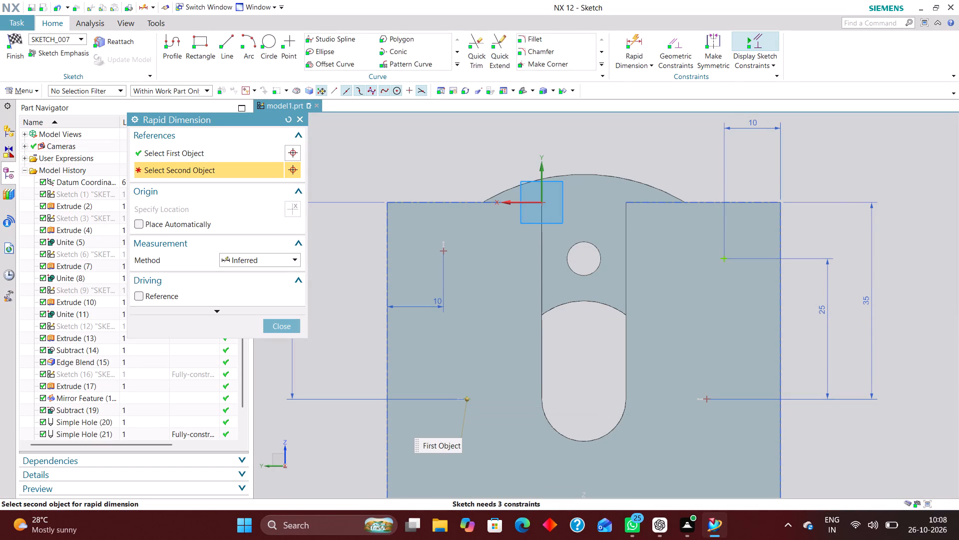
pyautogui.click(443, 251)
pyautogui.click(365, 325)
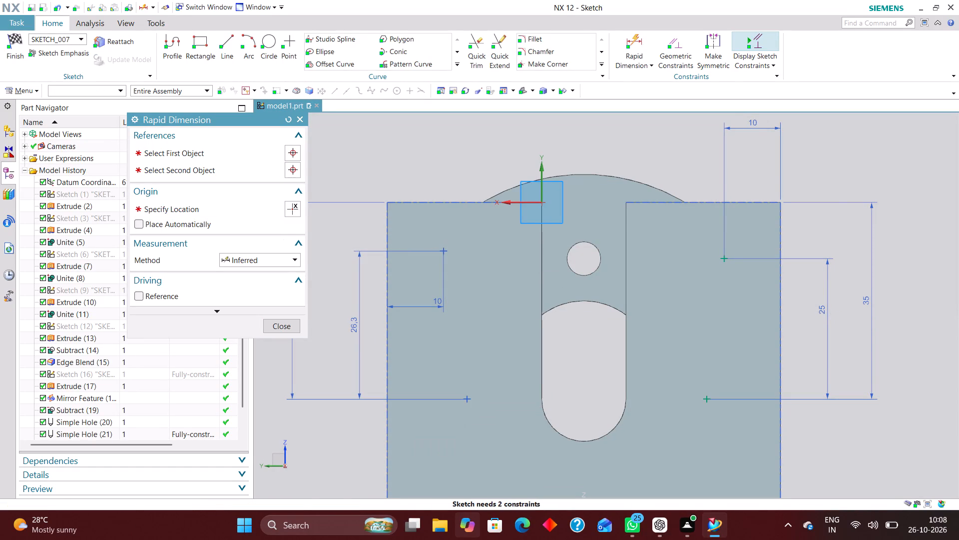
pyautogui.write('25')
pyautogui.press('Return')
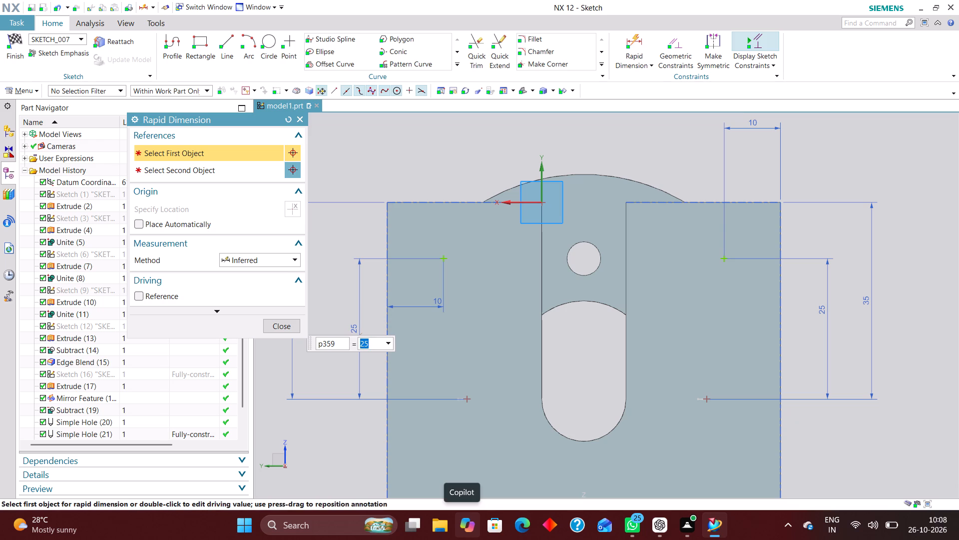
pyautogui.click(281, 326)
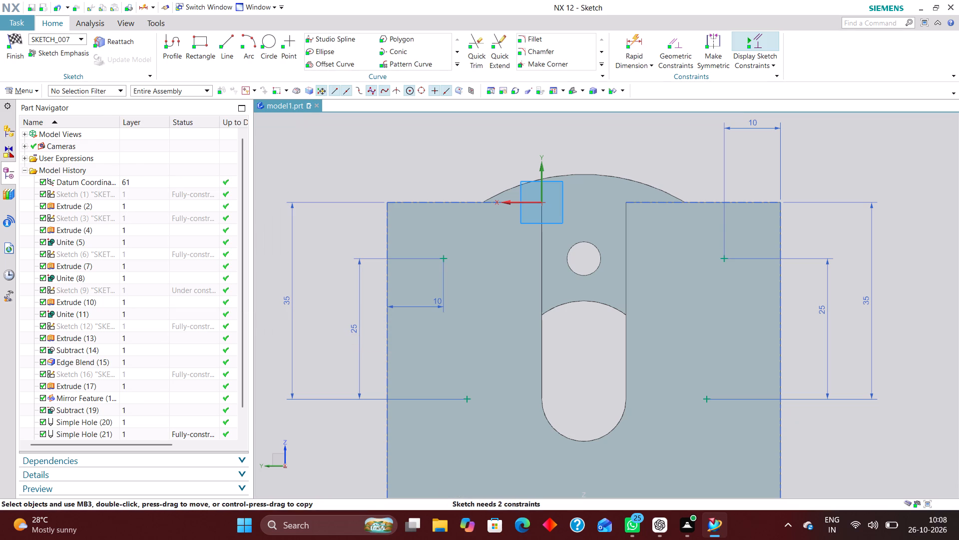
# Dimension the lower right hole point 10 mm from the flange's nearest side edge.
pyautogui.click(632, 40)
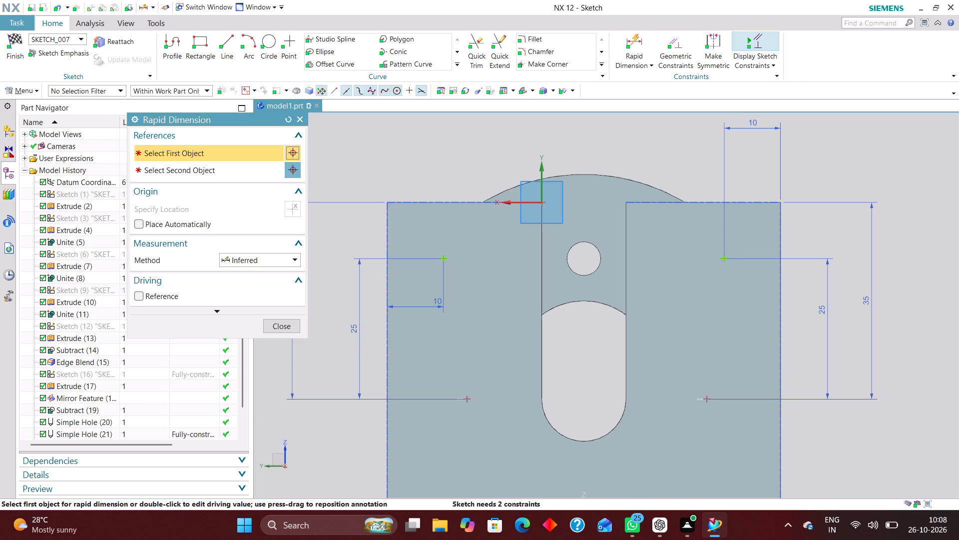
pyautogui.click(704, 399)
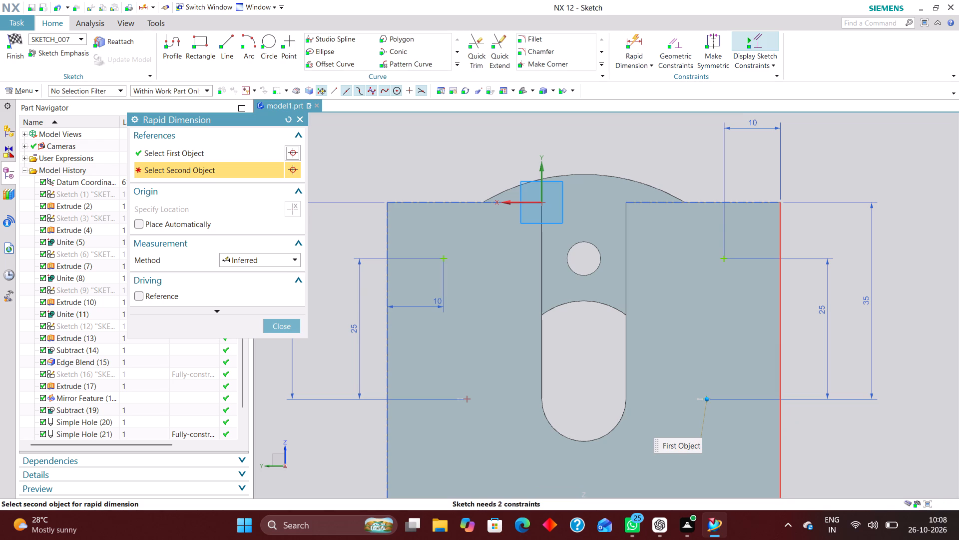
pyautogui.click(778, 392)
pyautogui.click(750, 454)
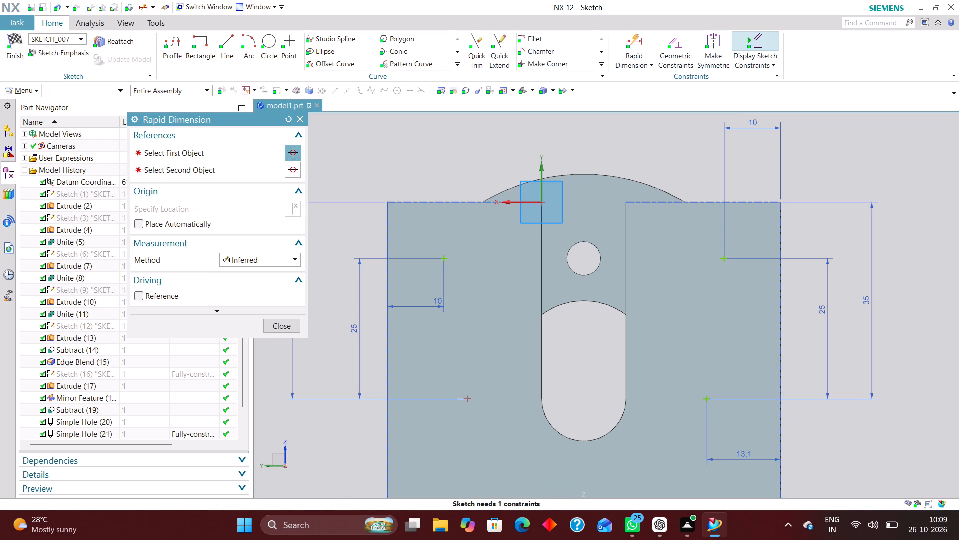
pyautogui.write('10')
pyautogui.press('Return')
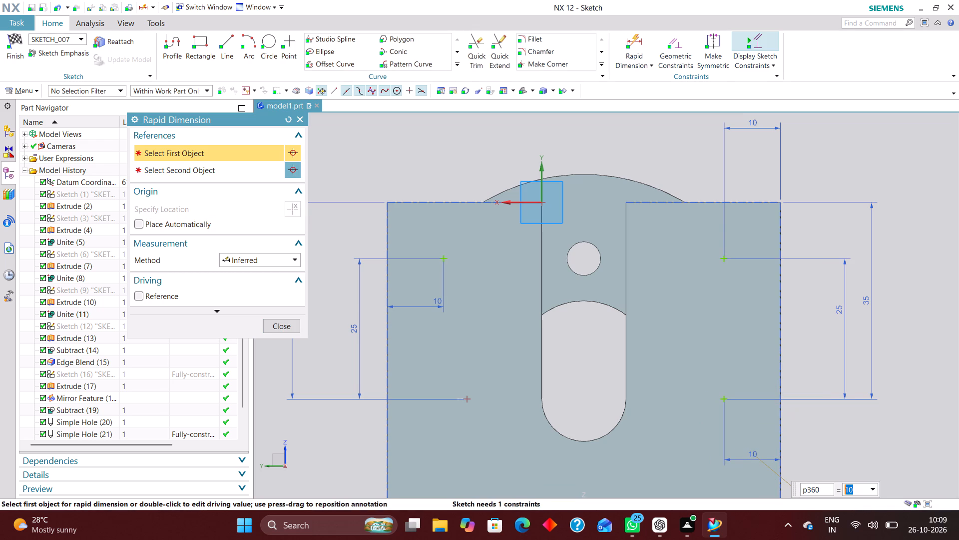
pyautogui.click(289, 328)
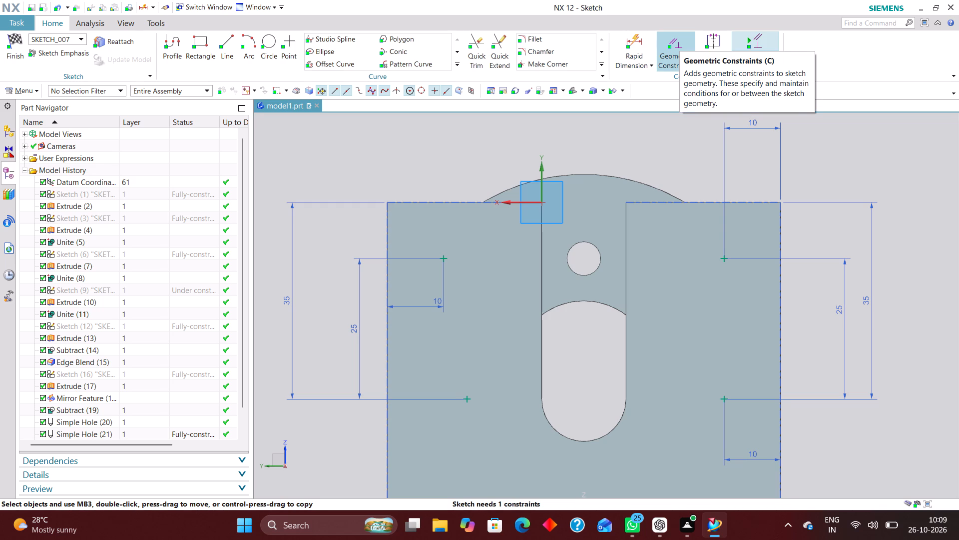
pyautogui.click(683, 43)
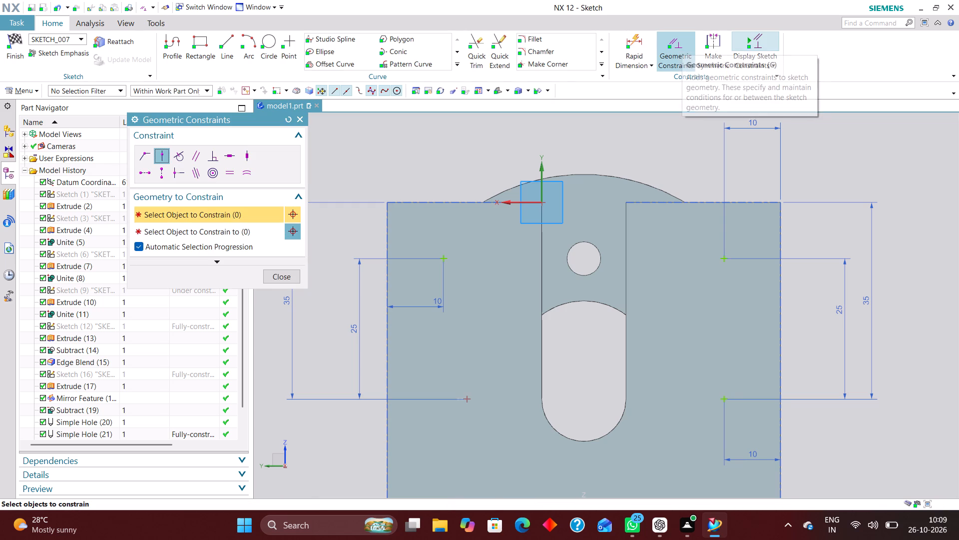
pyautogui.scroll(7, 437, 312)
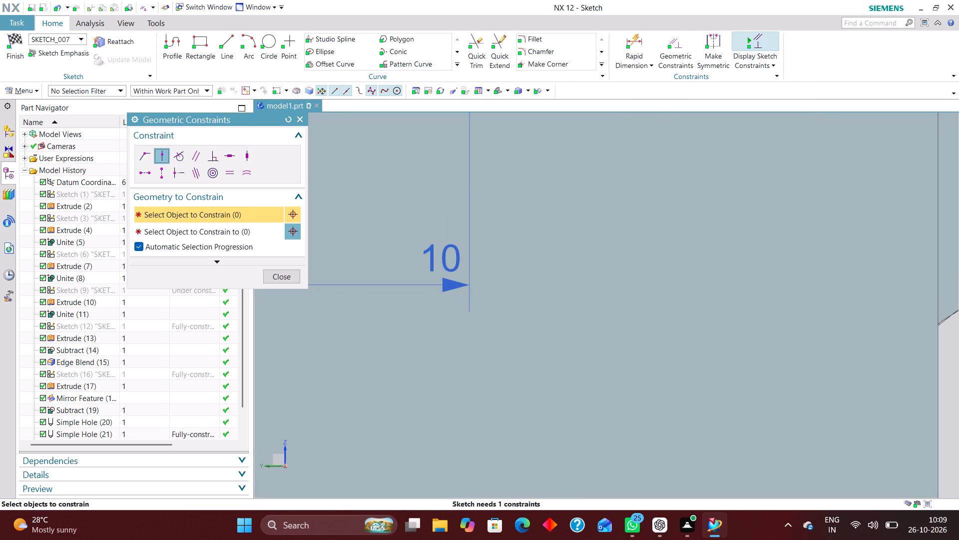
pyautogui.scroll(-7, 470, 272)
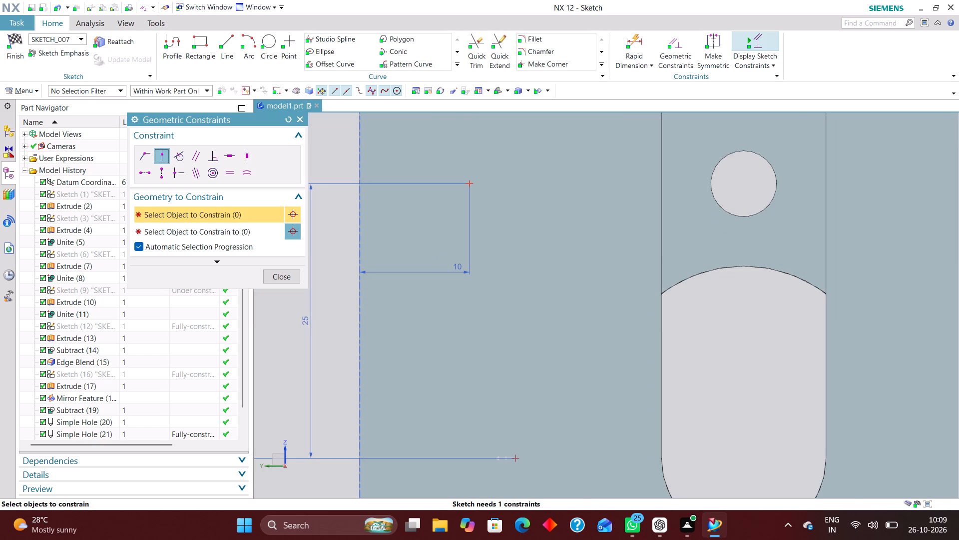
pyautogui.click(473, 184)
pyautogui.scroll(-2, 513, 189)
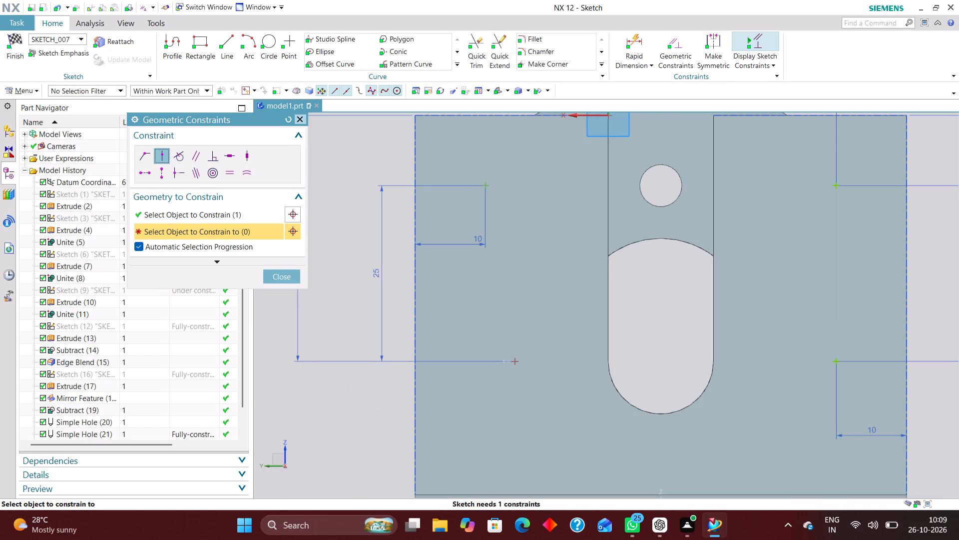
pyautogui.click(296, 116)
# Apply a vertical alignment constraint between the upper and lower hole points on the left side of the slot.
pyautogui.click(681, 46)
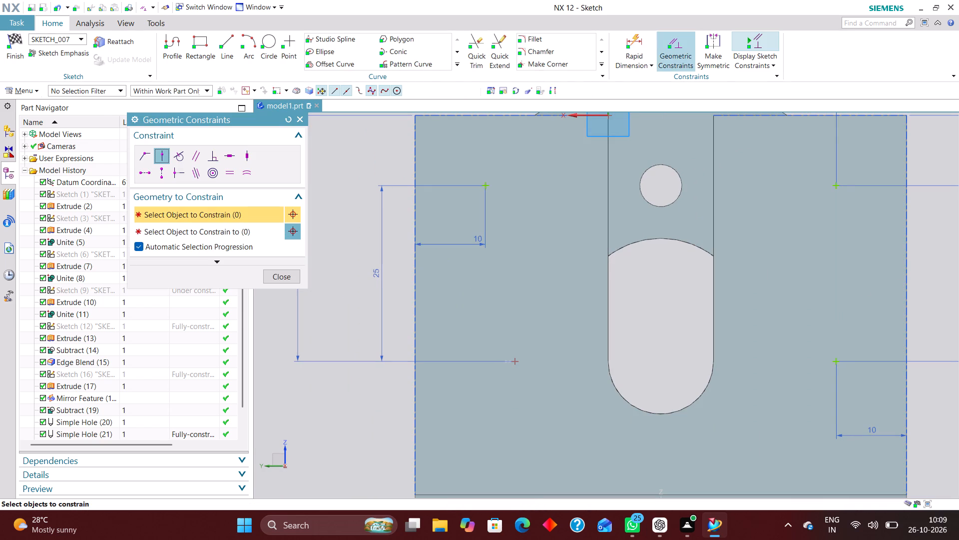
pyautogui.click(164, 171)
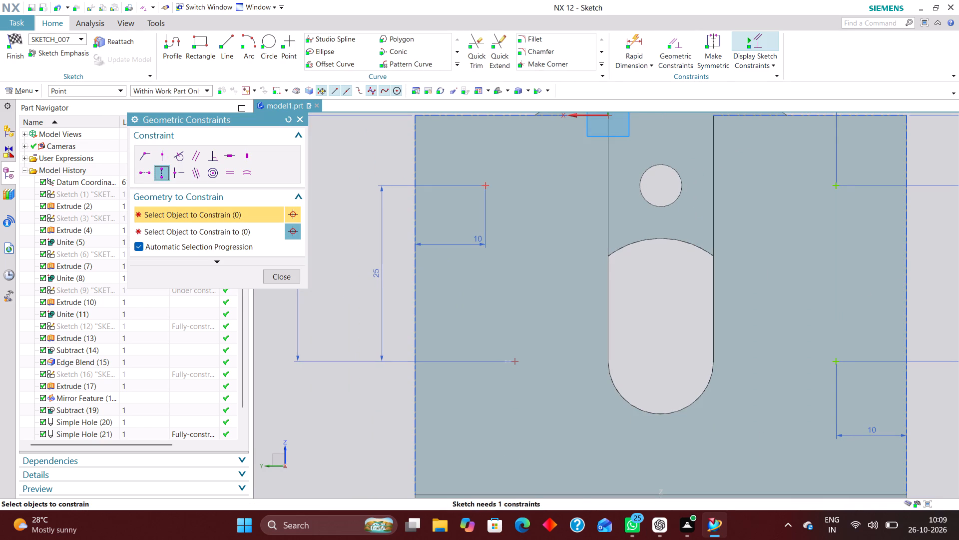
pyautogui.click(486, 186)
pyautogui.click(516, 360)
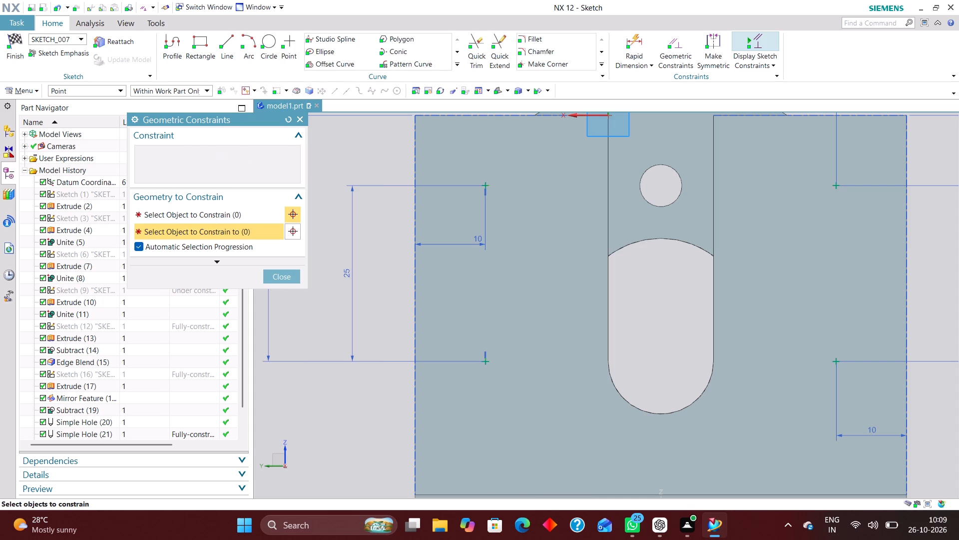
pyautogui.click(274, 275)
# Finish the point sketch and cut four simple 6 mm holes, normal to the face with depth limit Until Next, subtracted from the bracket.
pyautogui.scroll(-3, 580, 330)
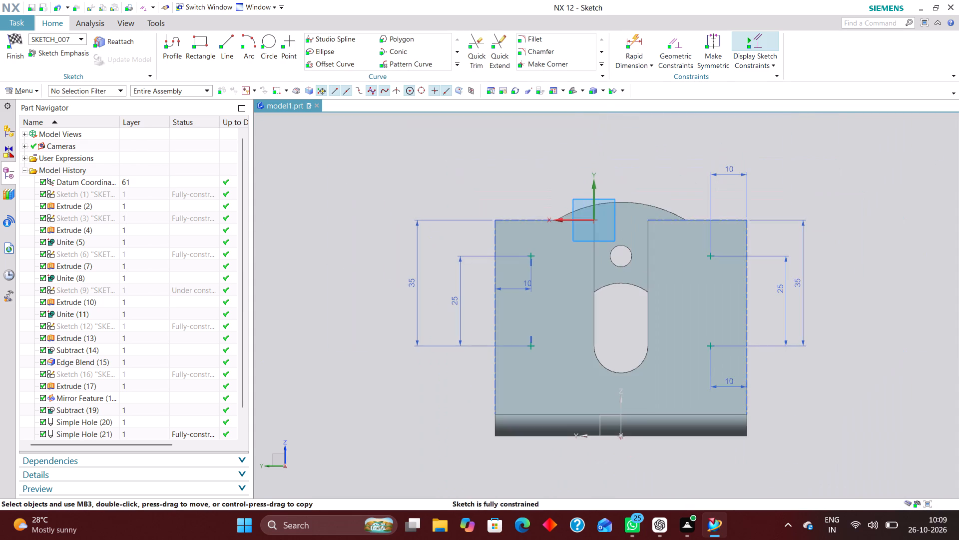
pyautogui.scroll(2, 670, 323)
pyautogui.scroll(-1, 649, 309)
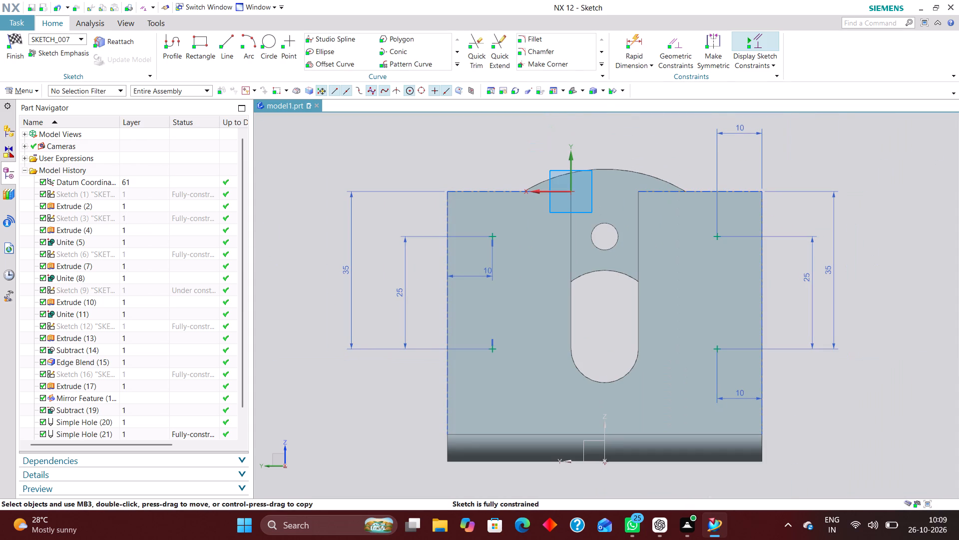
pyautogui.click(22, 38)
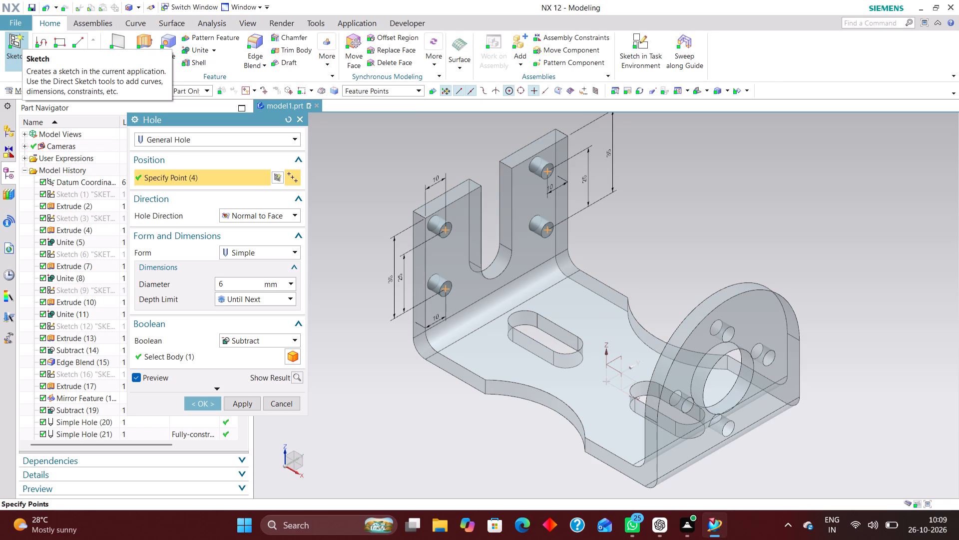
pyautogui.click(197, 401)
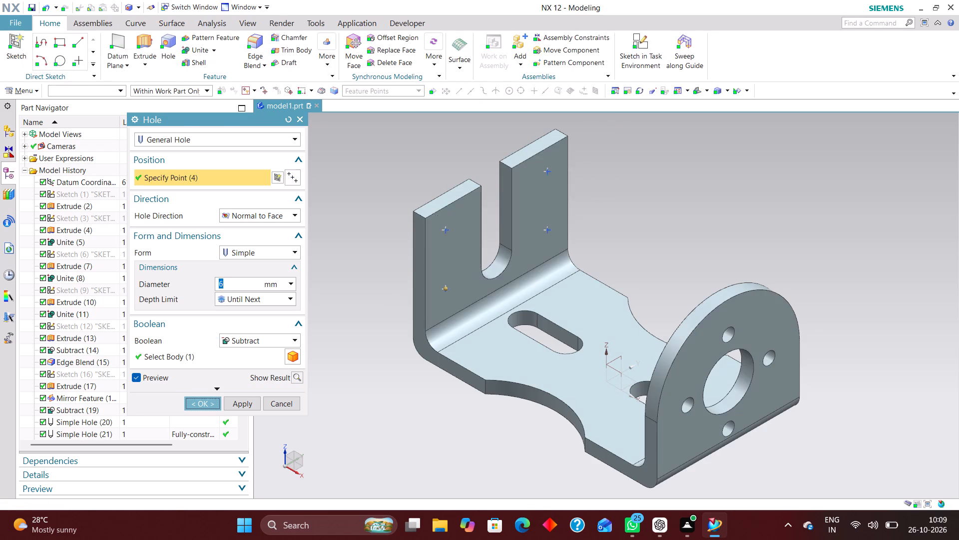
# Examine the bracket from several sides, including both flanges and the base, and return to the isometric view.
pyautogui.scroll(2, 447, 415)
pyautogui.scroll(-3, 456, 356)
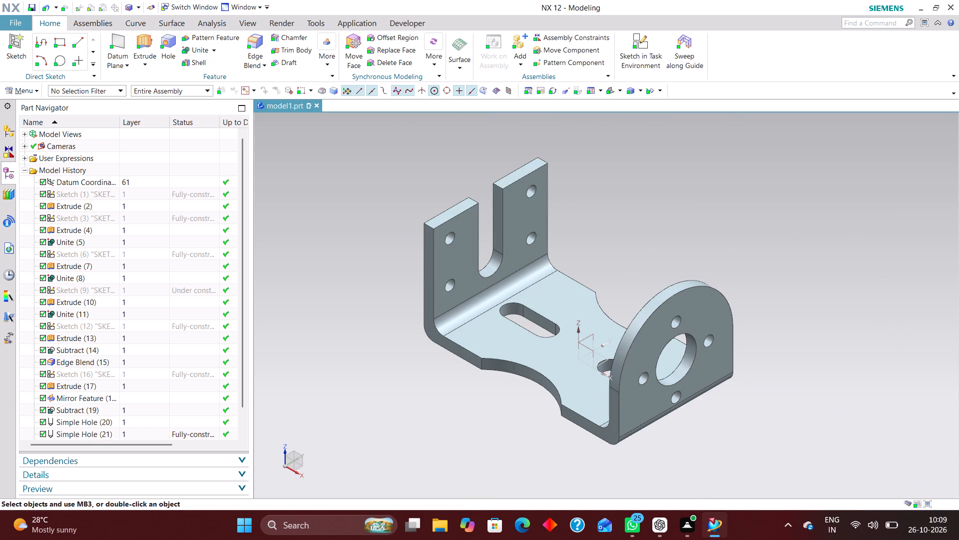
pyautogui.scroll(-3, 760, 348)
pyautogui.moveTo(772, 400); pyautogui.dragTo(697, 402, button='middle')
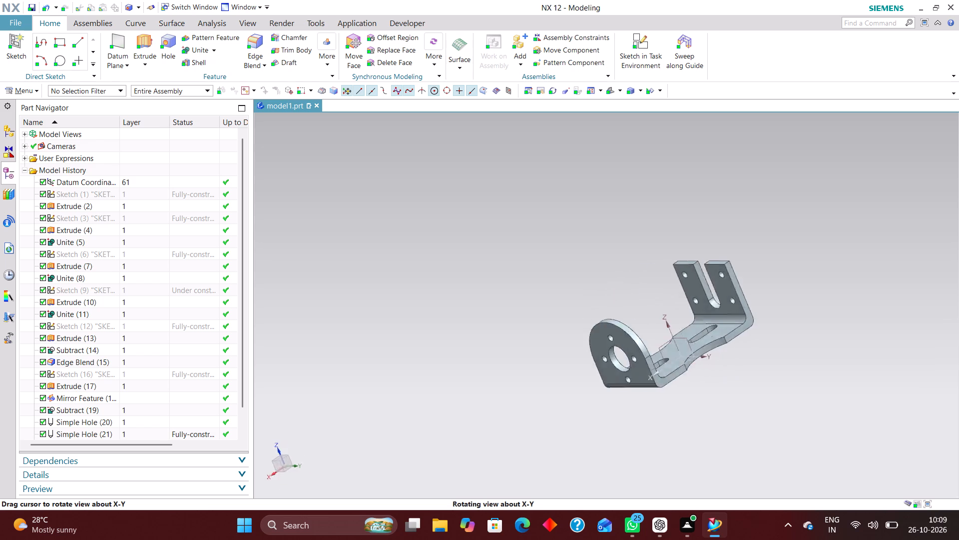
pyautogui.moveTo(697, 402); pyautogui.dragTo(761, 230, button='middle')
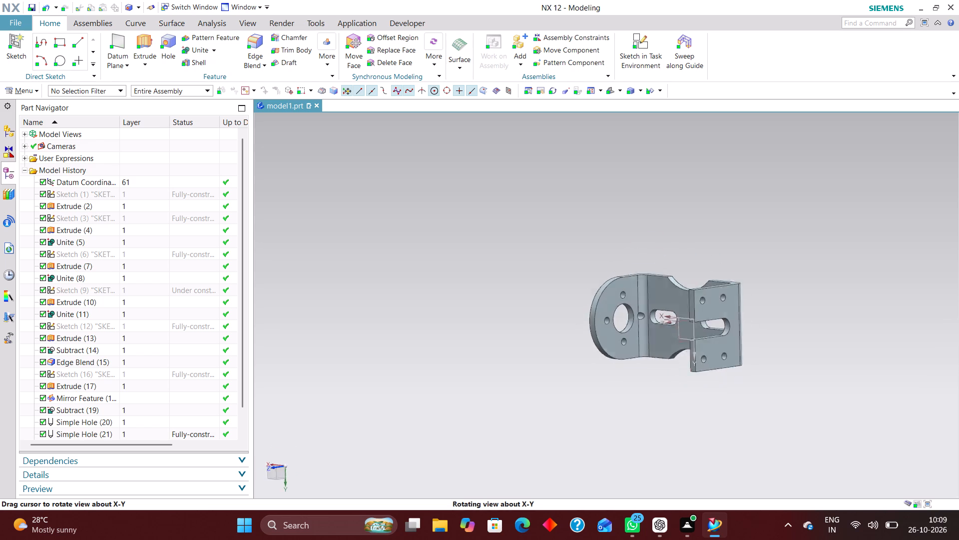
pyautogui.moveTo(761, 230); pyautogui.dragTo(767, 313, button='middle')
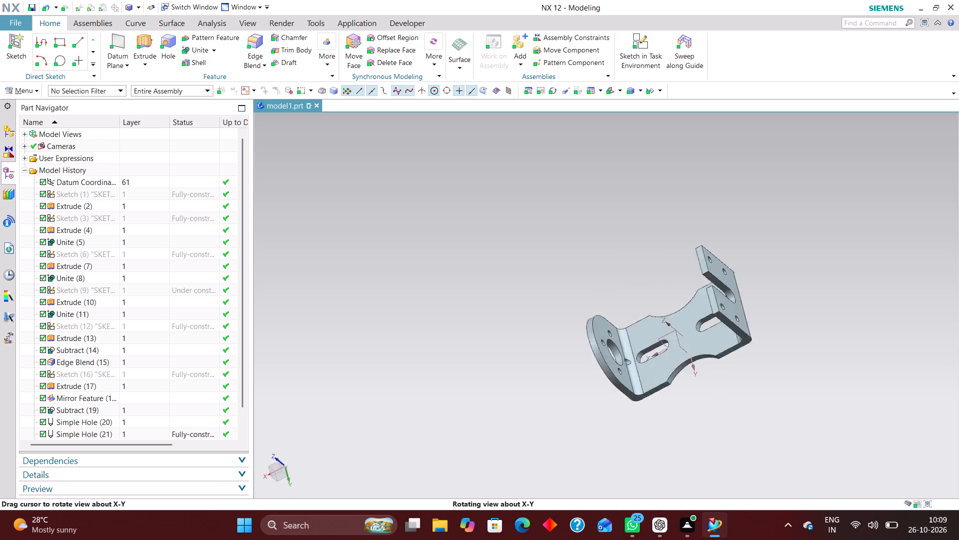
pyautogui.moveTo(767, 313); pyautogui.dragTo(707, 421, button='middle')
pyautogui.scroll(1, 765, 401)
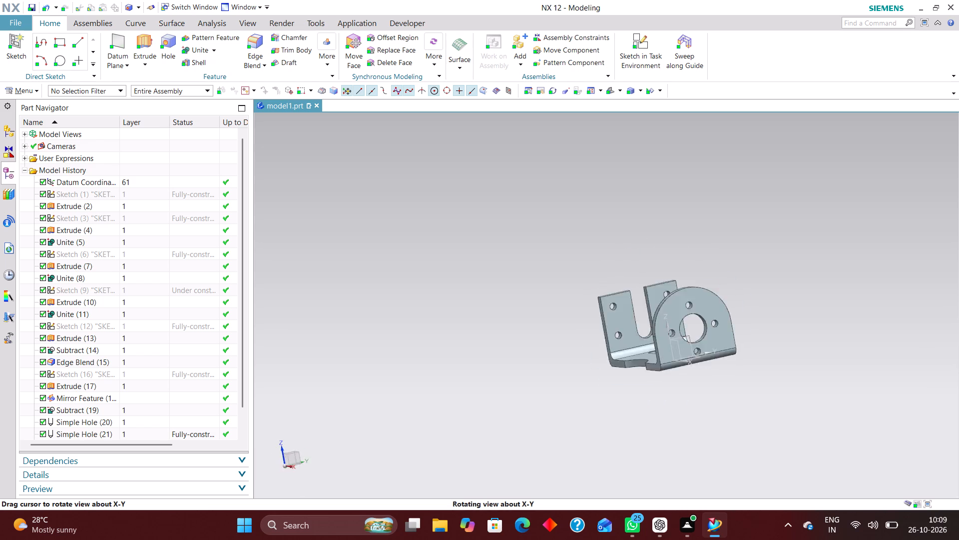
pyautogui.moveTo(707, 421); pyautogui.dragTo(412, 311, button='middle')
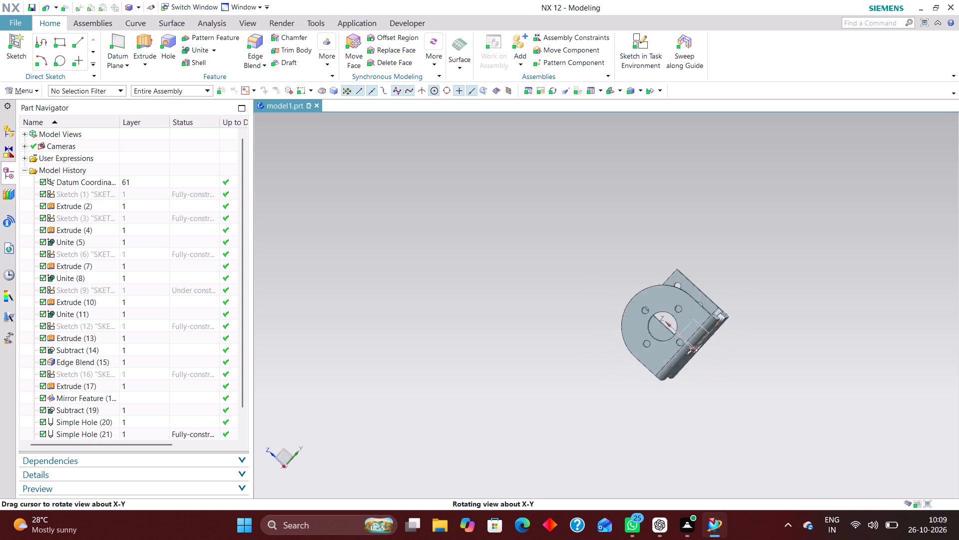
pyautogui.moveTo(412, 311); pyautogui.dragTo(739, 231, button='middle')
pyautogui.moveTo(597, 203); pyautogui.dragTo(594, 214, button='middle')
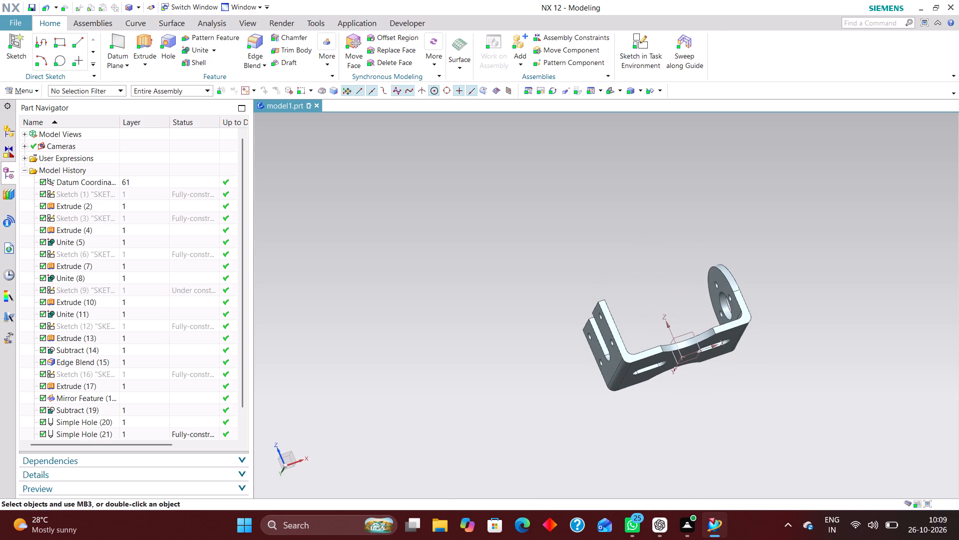
pyautogui.press('End')
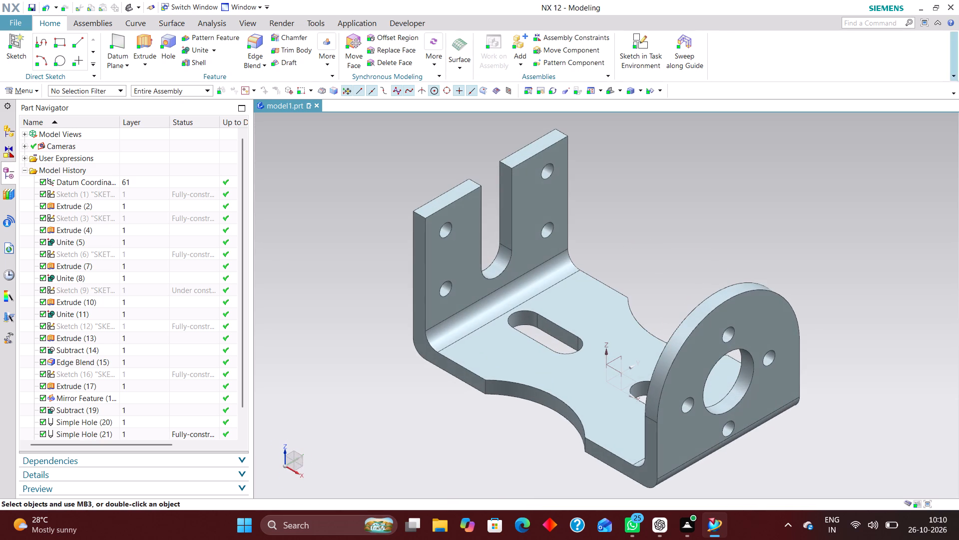
pyautogui.scroll(-3, 701, 101)
pyautogui.scroll(1, 699, 240)
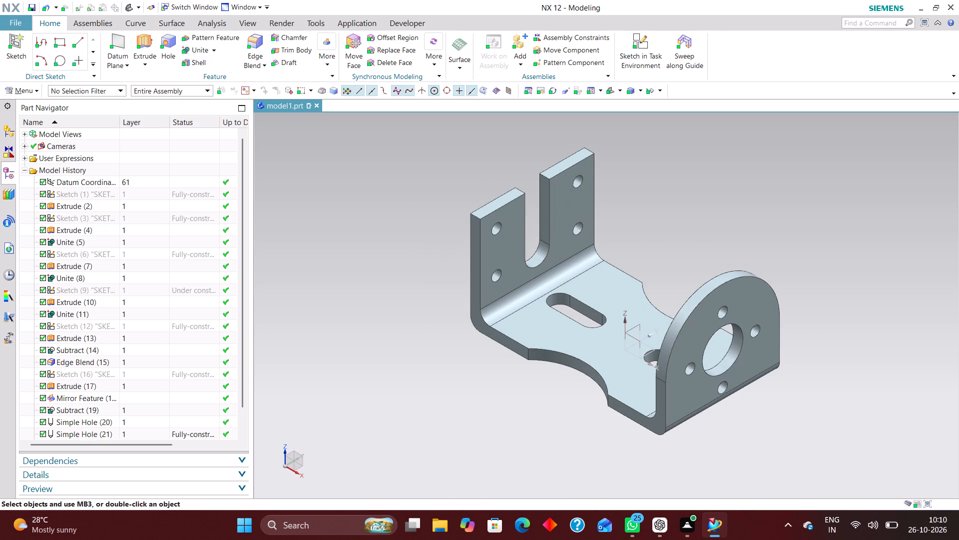
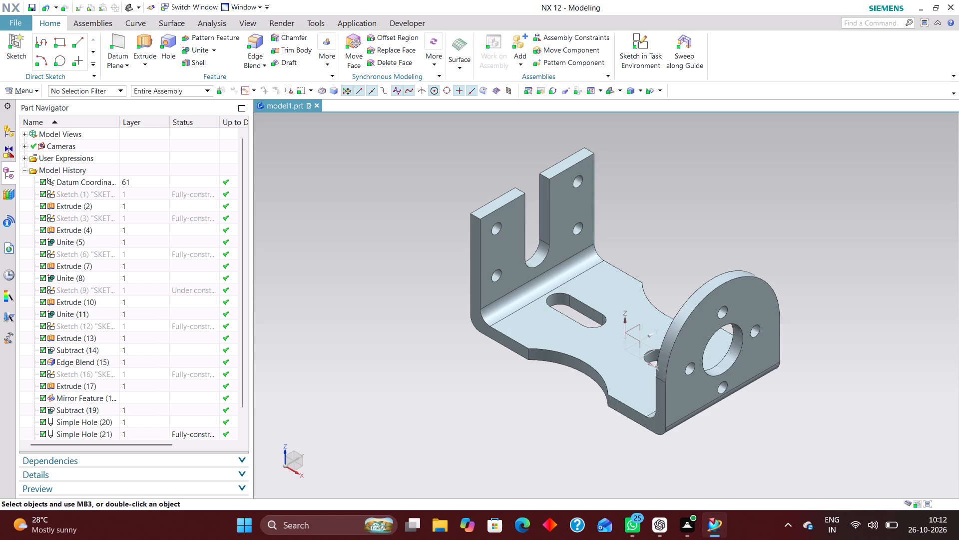
# Group the three simple hole features, Simple Hole (20) to (22), into a top-level feature group named HOLES with embedded members.
pyautogui.scroll(-4, 124, 333)
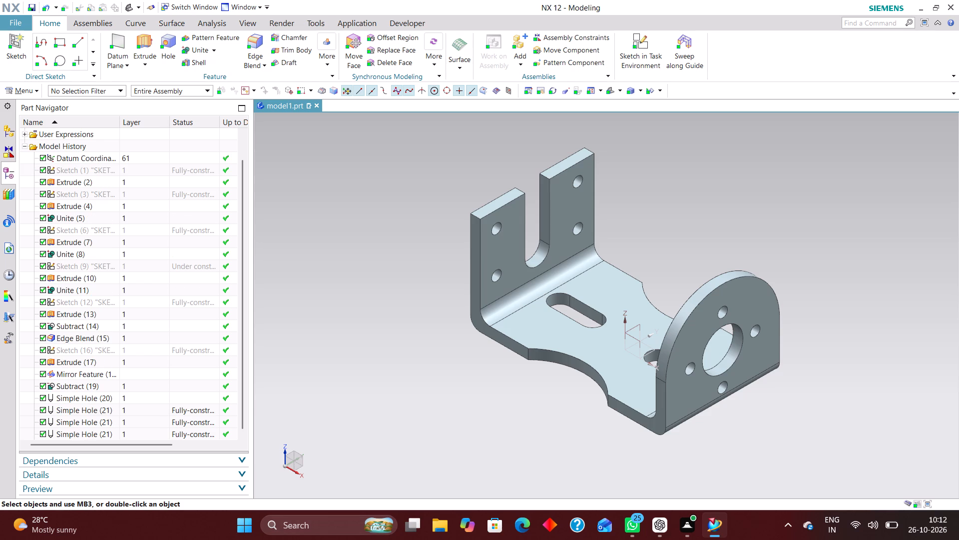
pyautogui.click(121, 402)
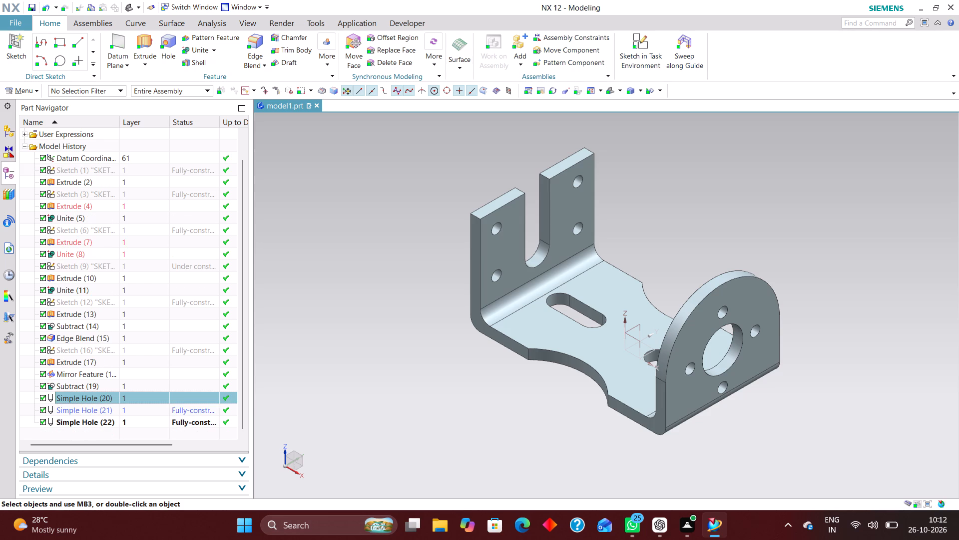
pyautogui.click(323, 368)
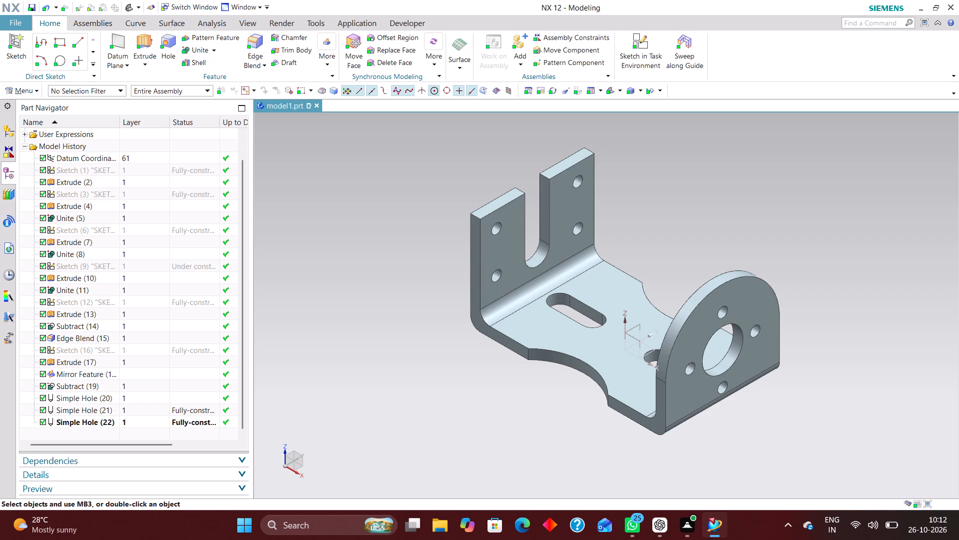
pyautogui.keyDown('ctrl'); pyautogui.click(67, 395); pyautogui.keyUp('ctrl')
pyautogui.keyDown('ctrl'); pyautogui.click(74, 409); pyautogui.keyUp('ctrl')
pyautogui.keyDown('ctrl'); pyautogui.click(78, 419); pyautogui.keyUp('ctrl')
pyautogui.rightClick(78, 418)
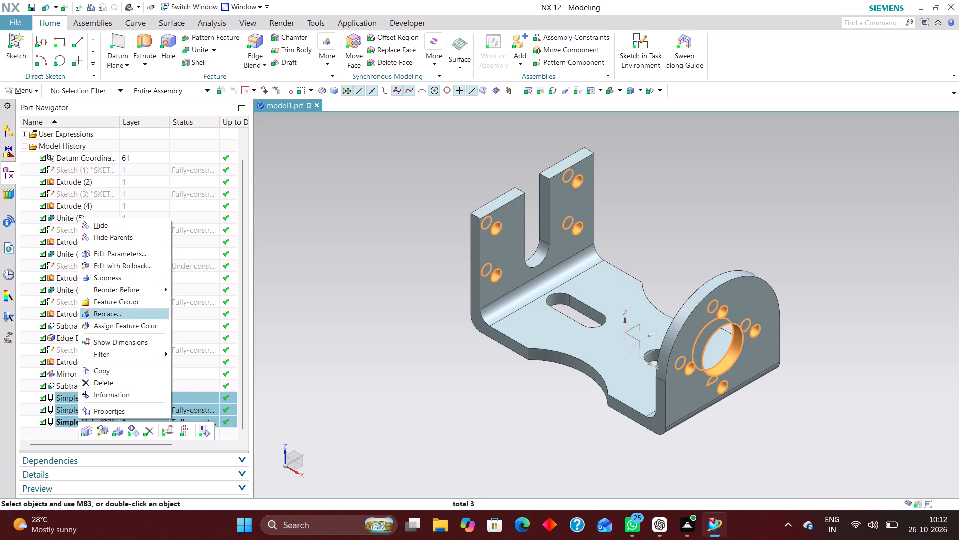
pyautogui.click(132, 298)
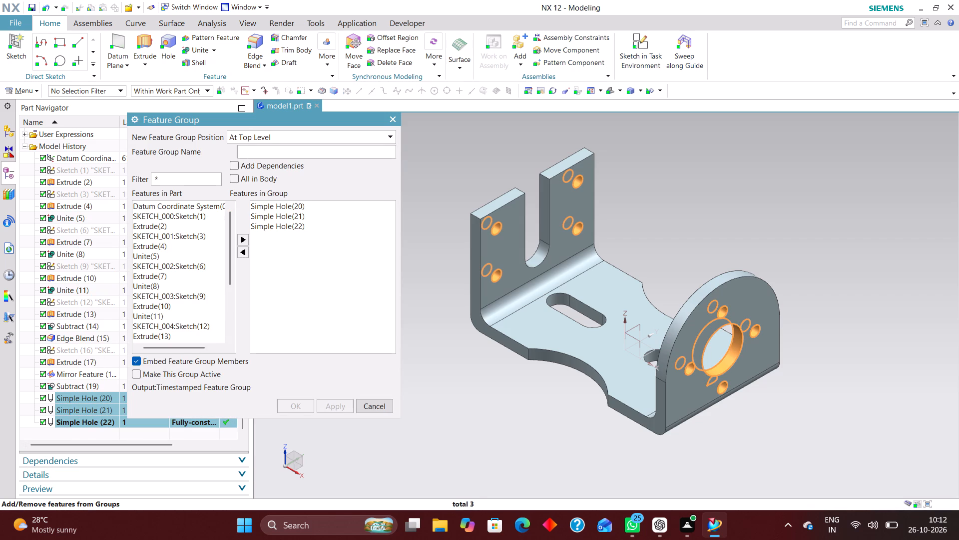
pyautogui.write('HOLES')
pyautogui.press('Return')
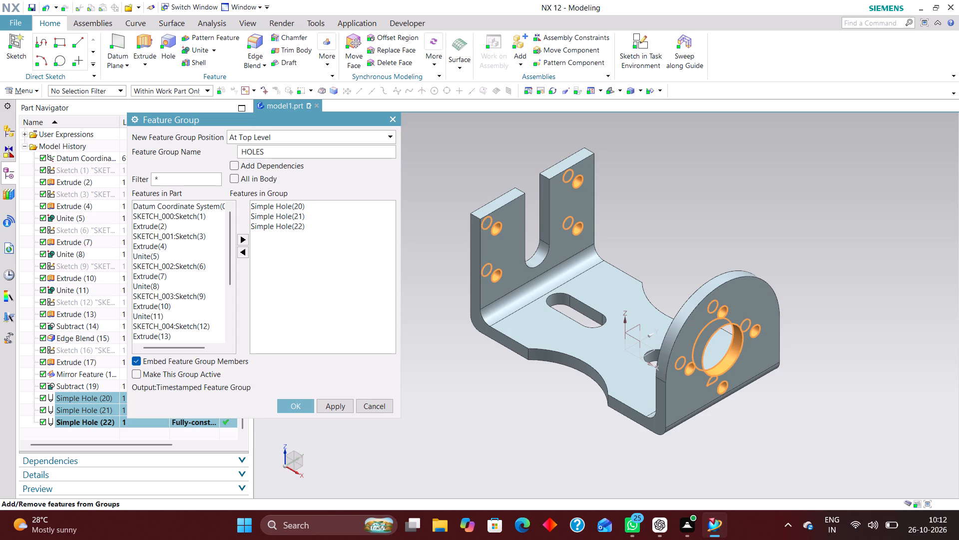
pyautogui.click(306, 406)
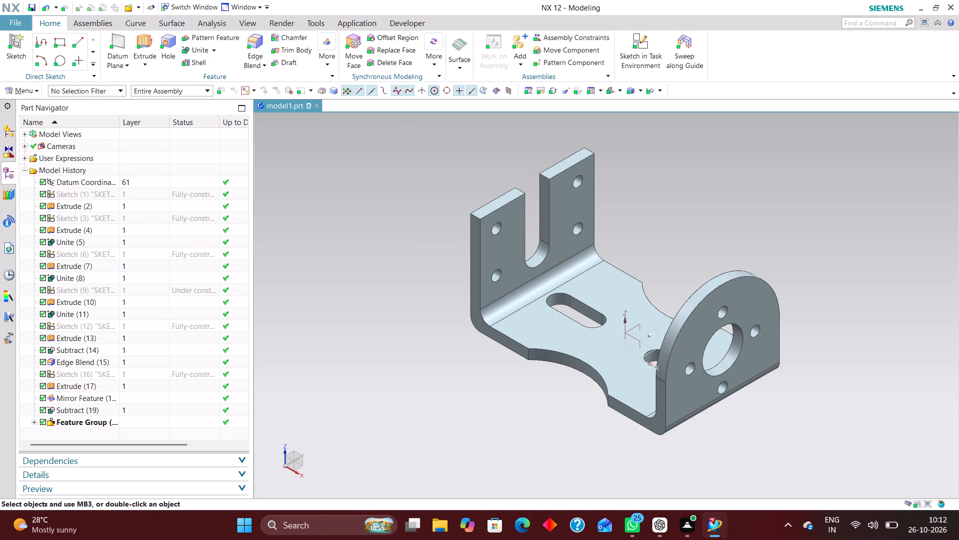
# Move the datum coordinate system to layer 220 through its object display settings.
pyautogui.scroll(-5, 74, 391)
pyautogui.scroll(7, 73, 390)
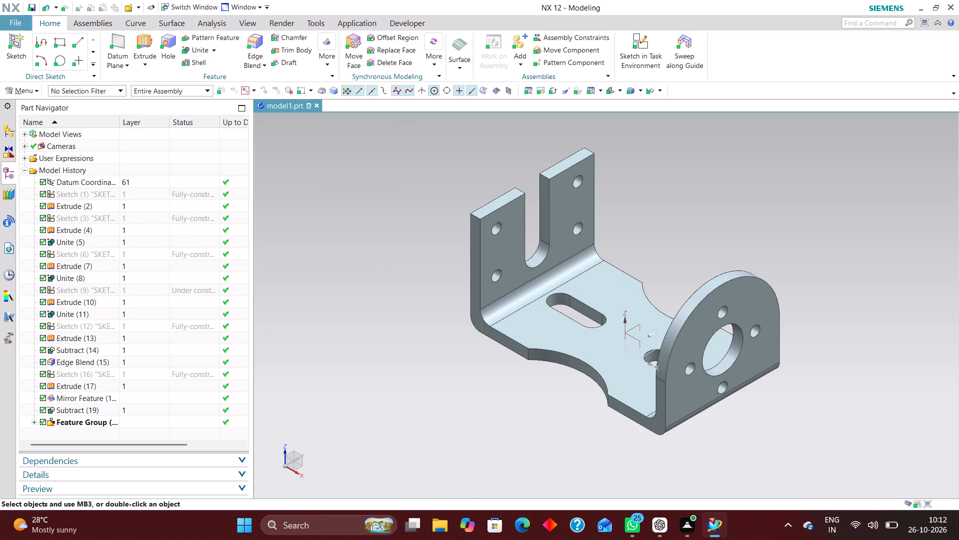
pyautogui.click(139, 179)
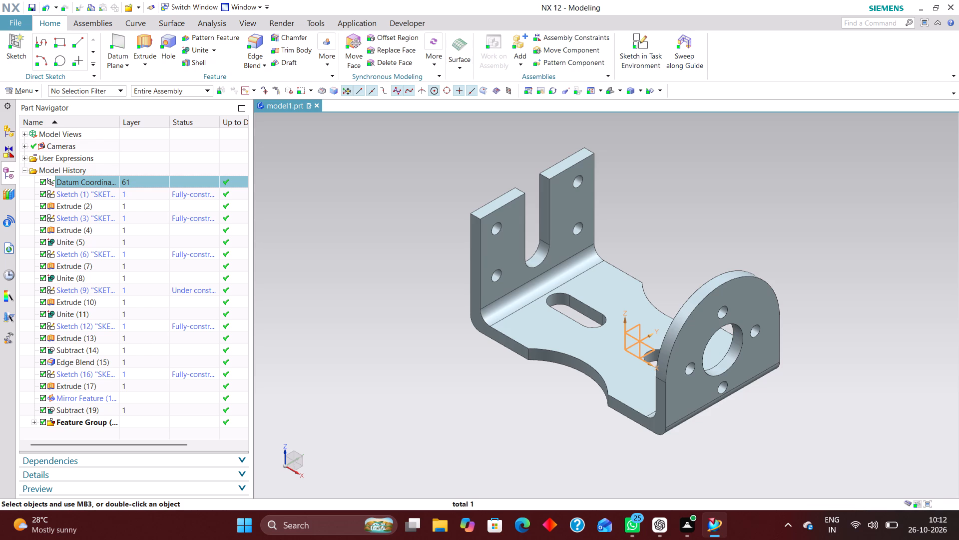
pyautogui.hotkey('ctrl', 'j')
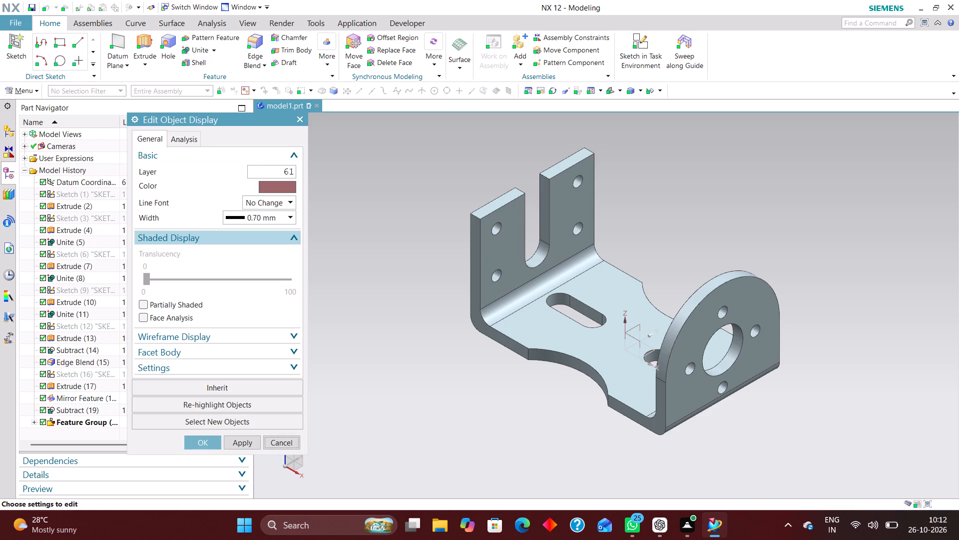
pyautogui.moveTo(275, 171); pyautogui.dragTo(349, 169)
pyautogui.write('220')
pyautogui.press('Return')
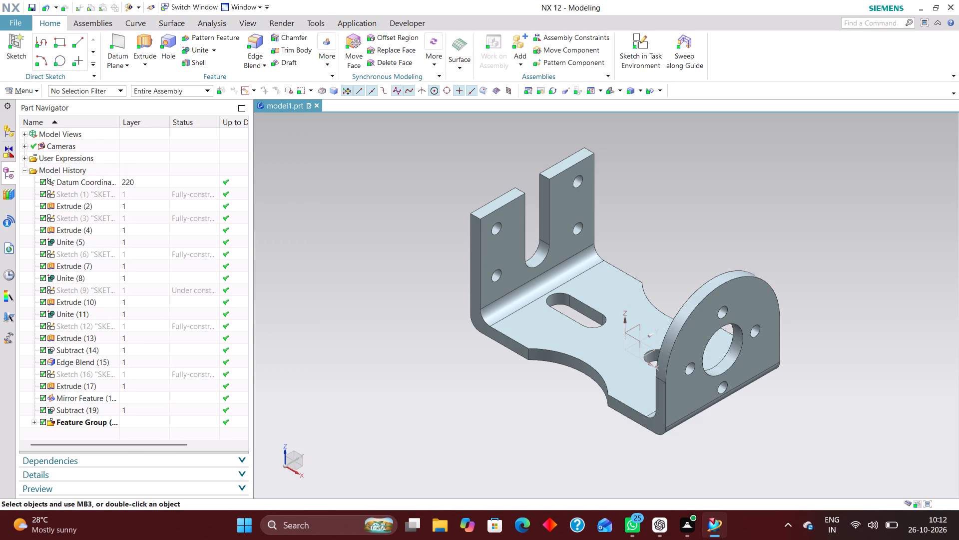
# Move the base sketch, Sketch (1), to layer 11 through its object display settings.
pyautogui.click(141, 192)
pyautogui.hotkey('ctrl', 'j')
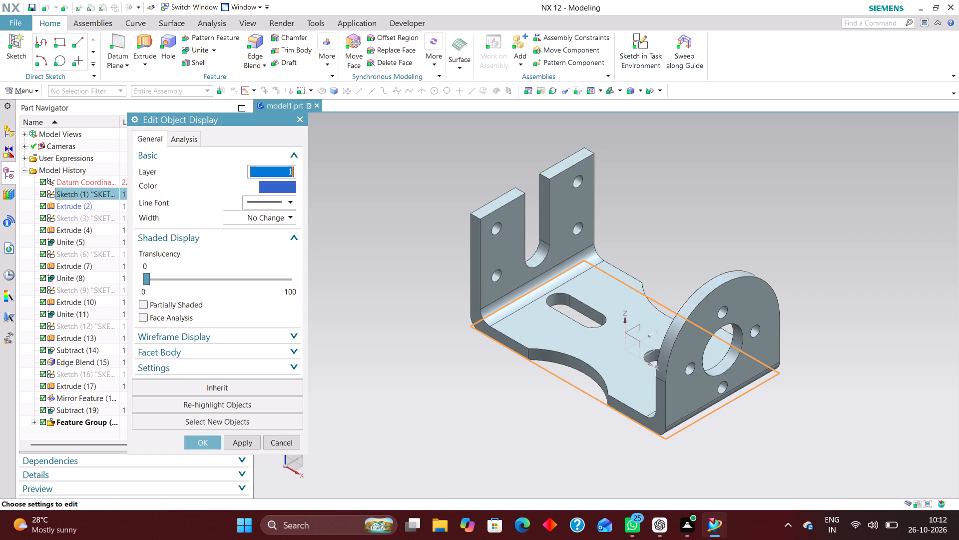
pyautogui.write('11')
pyautogui.press('Return')
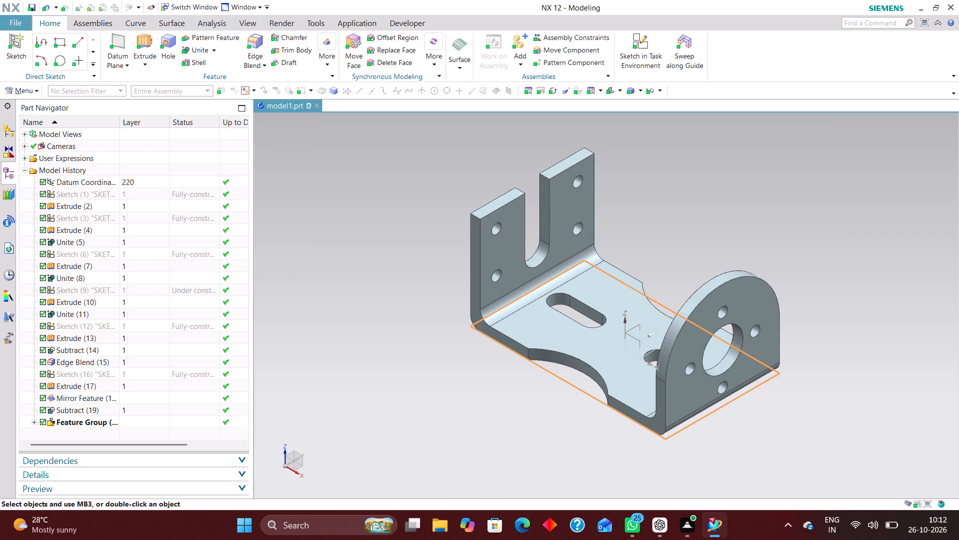
# Move the bracket's solid body, selected through Extrude (2), to layer 2 in its object display settings.
pyautogui.click(138, 206)
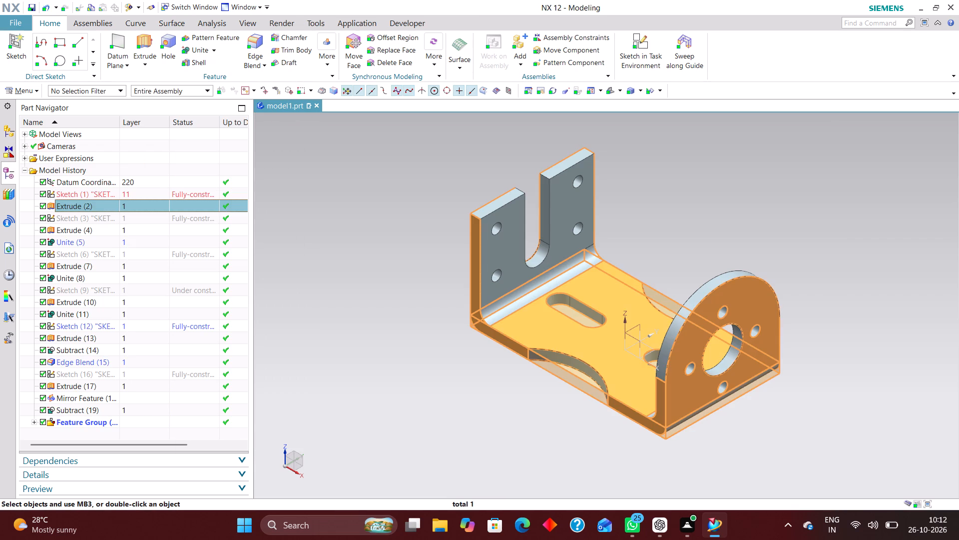
pyautogui.hotkey('ctrl', 'j')
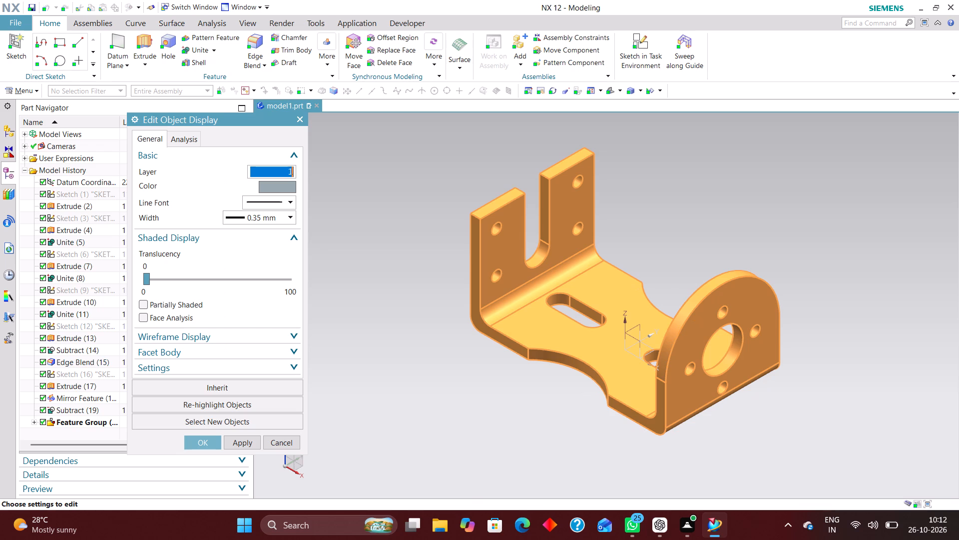
pyautogui.press('2')
pyautogui.press('Return')
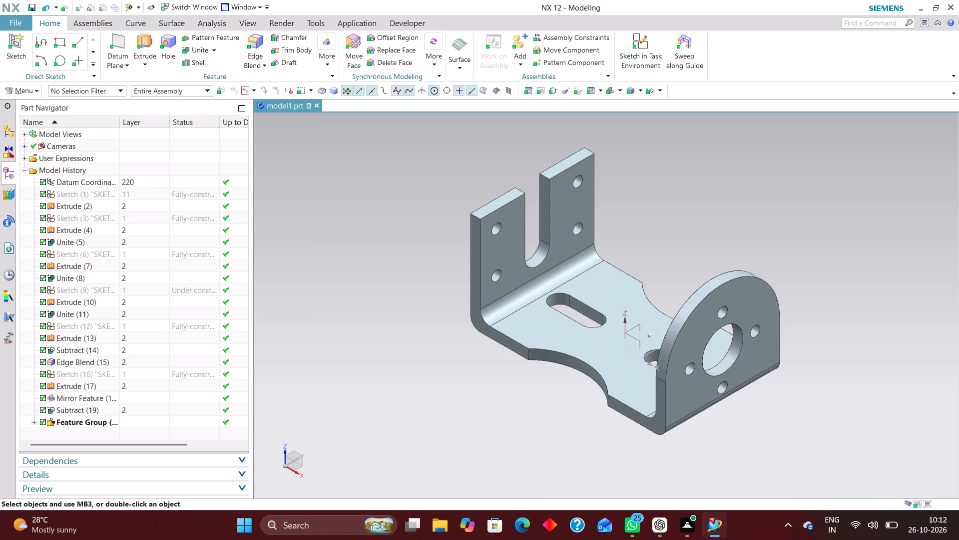
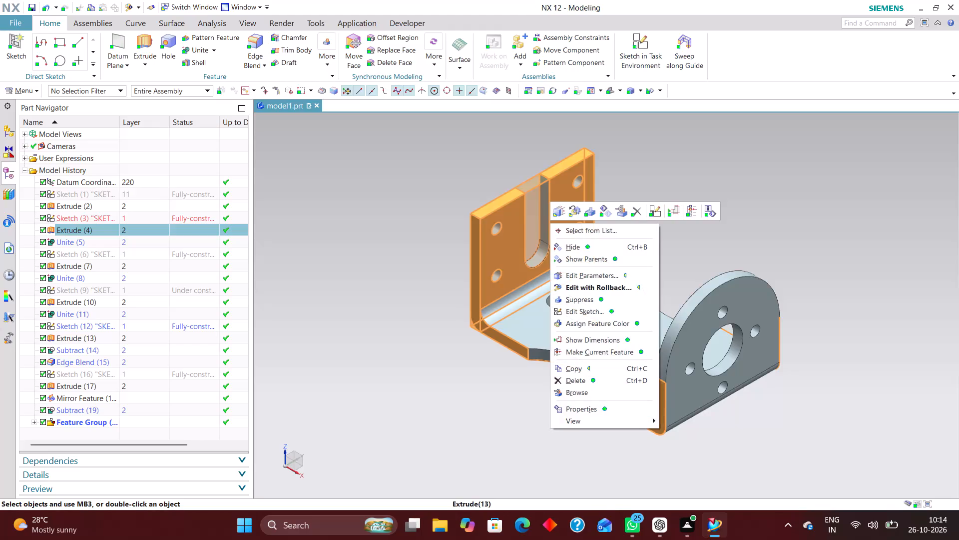
# Move the rectangular upright flange sketch, Sketch (3), to layer 12 through its object display settings.
pyautogui.click(794, 246)
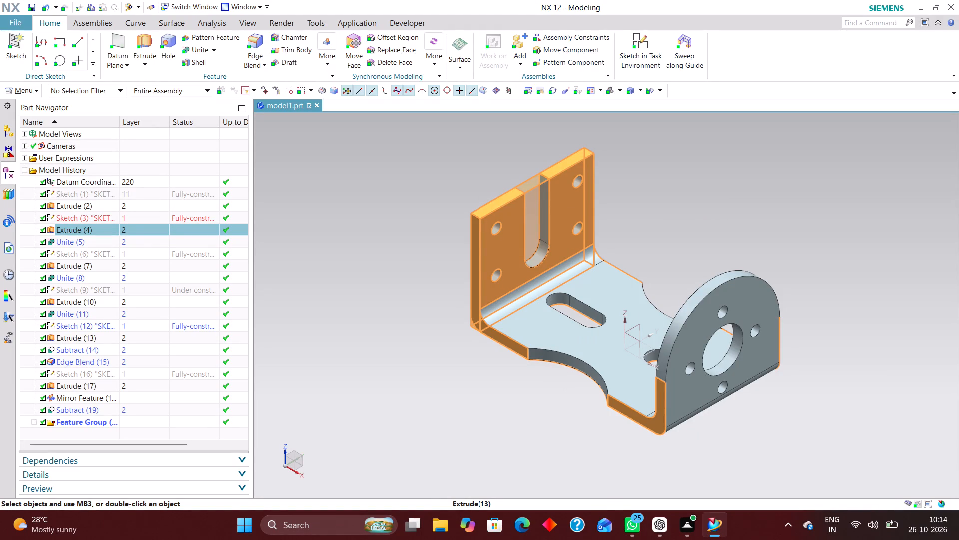
pyautogui.scroll(-3, 710, 269)
pyautogui.scroll(7, 700, 270)
pyautogui.moveTo(764, 219); pyautogui.dragTo(688, 293, button='right')
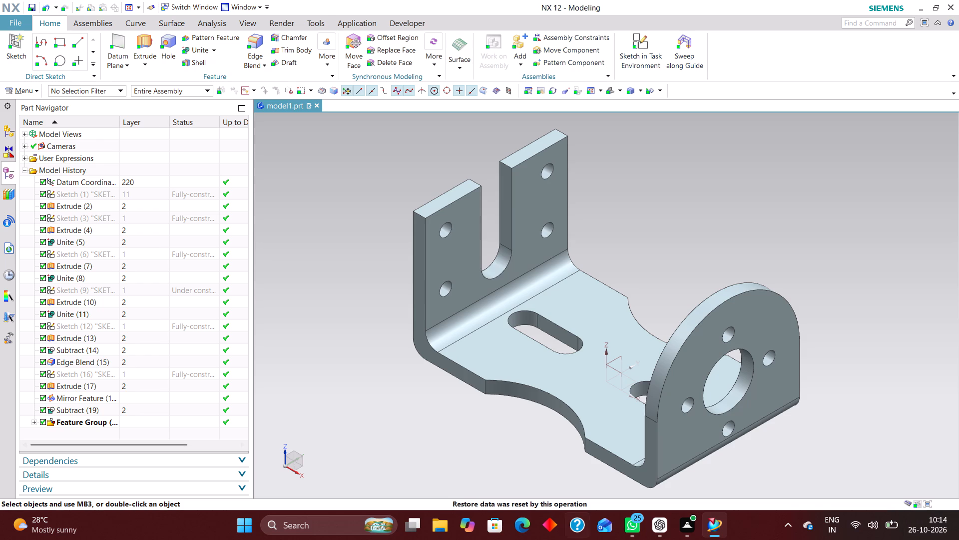
pyautogui.click(130, 220)
pyautogui.hotkey('ctrl', 'j')
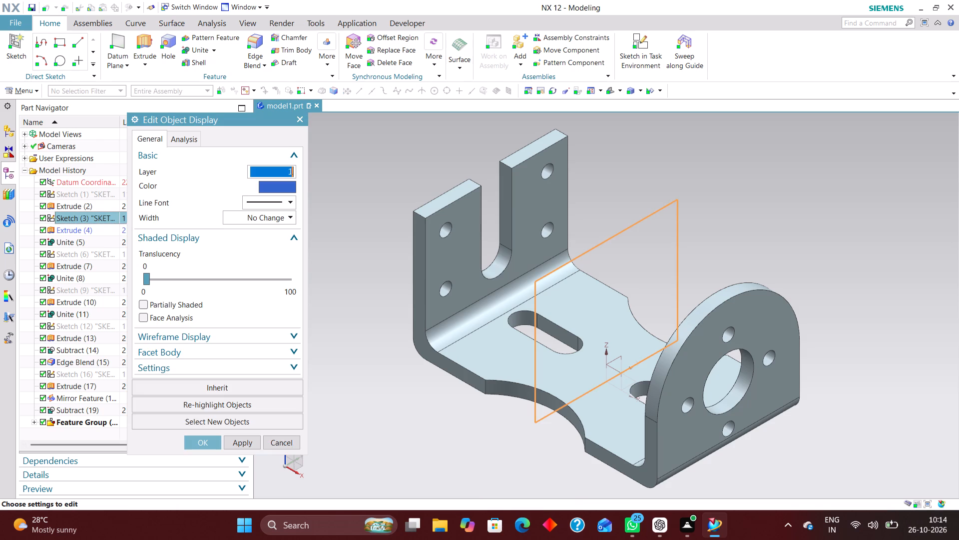
pyautogui.write('12')
pyautogui.press('Return')
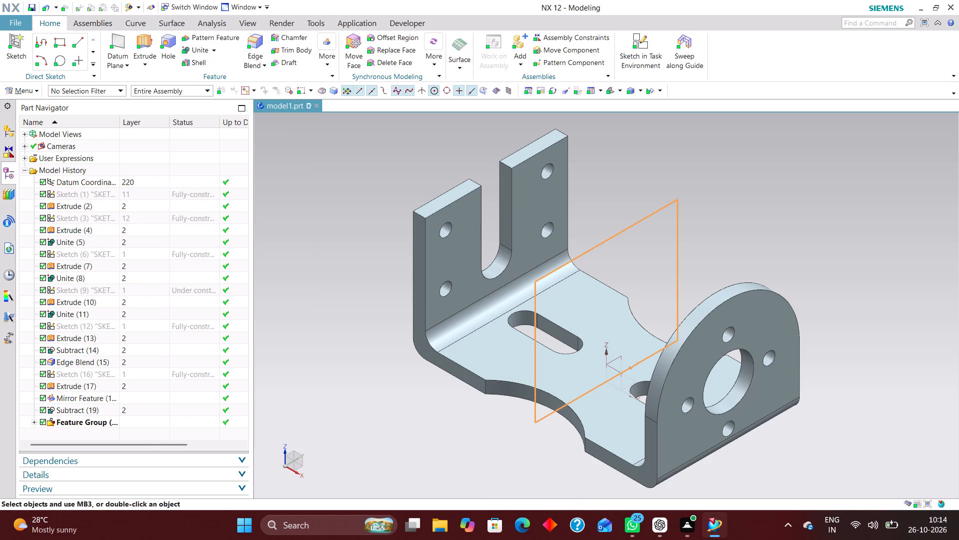
# Move the round-topped flange sketch, Sketch (6), to layer 13 through its object display settings.
pyautogui.click(135, 252)
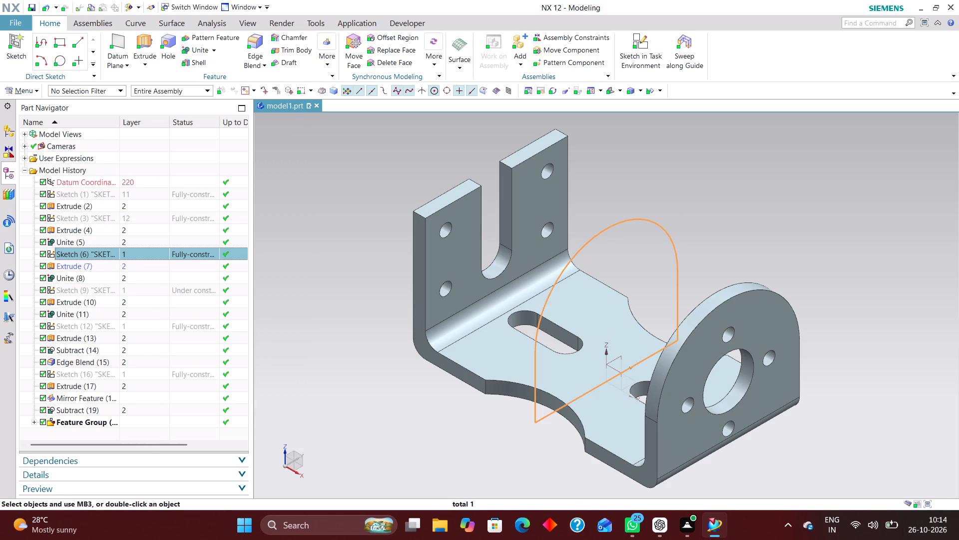
pyautogui.hotkey('ctrl', 'j')
pyautogui.write('13')
pyautogui.press('Return')
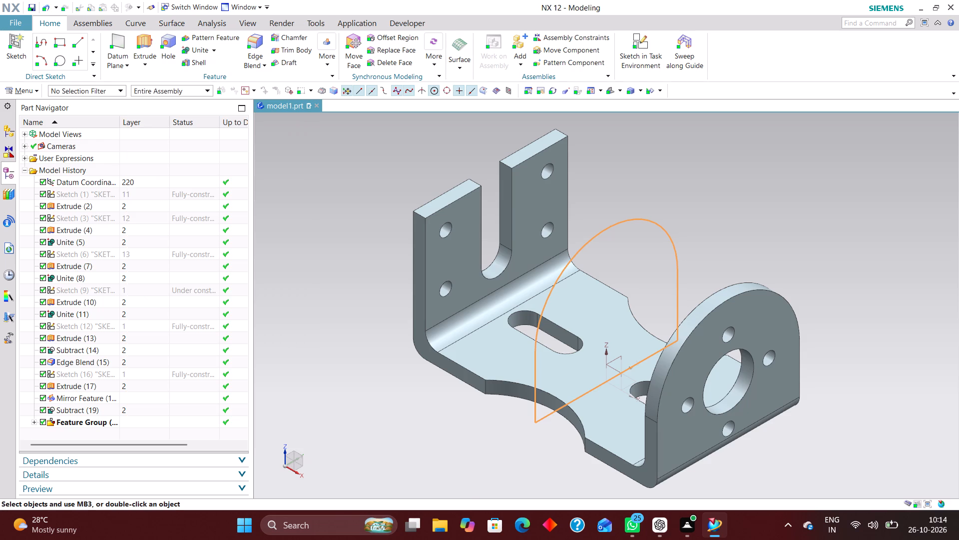
# Move the base plate outline sketch, Sketch (9), to layer 14 through its object display settings.
pyautogui.click(132, 292)
pyautogui.hotkey('ctrl', 'j')
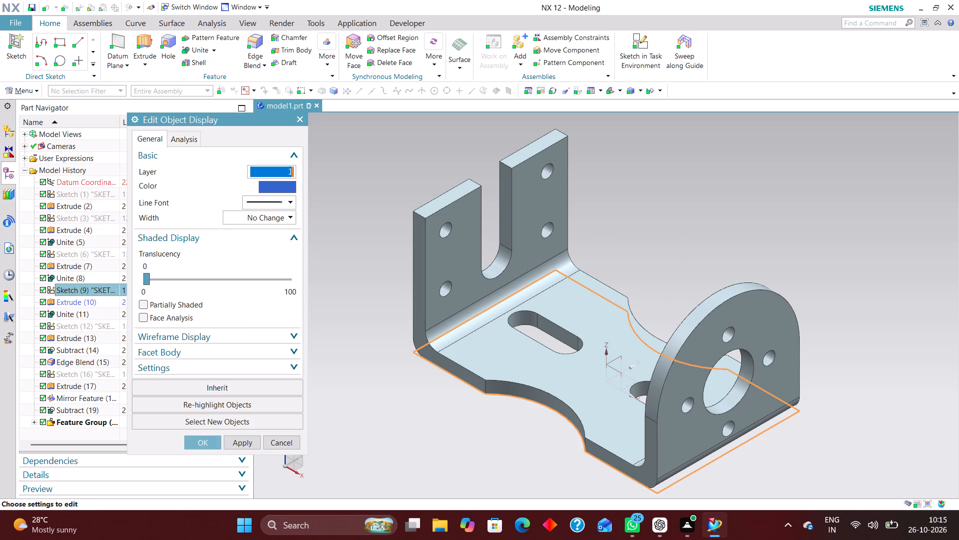
pyautogui.write('14')
pyautogui.press('Return')
# Move the open U-slot sketch, Sketch (12), to layer 15 through its object display settings.
pyautogui.click(133, 321)
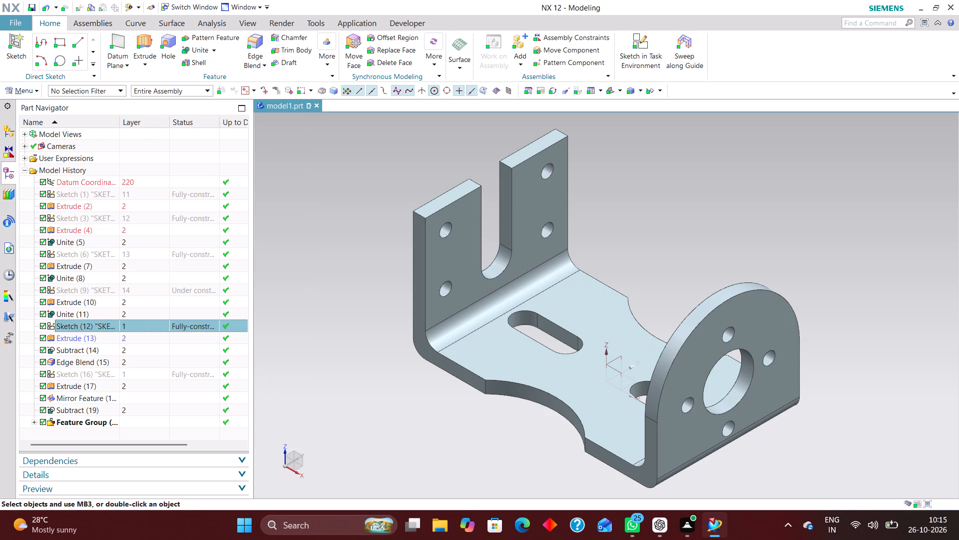
pyautogui.press('j')
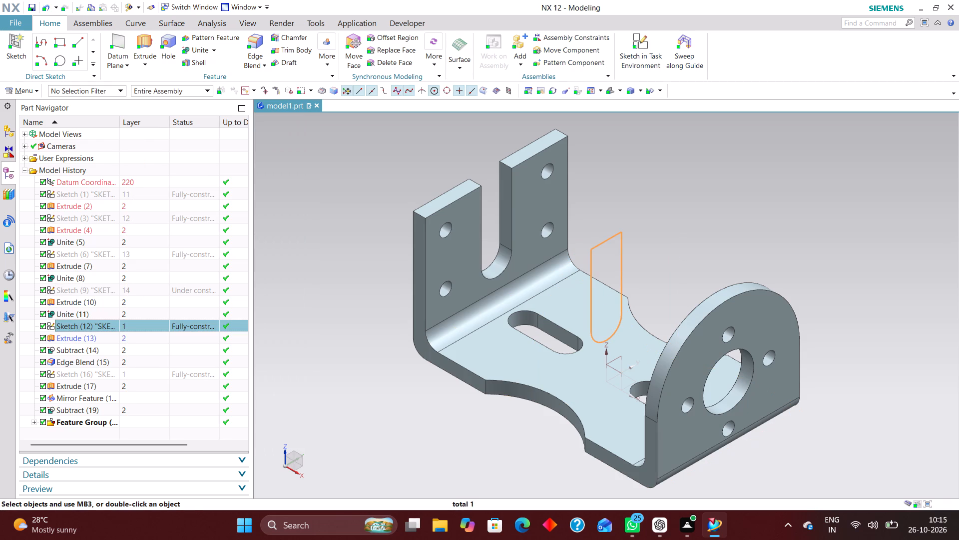
pyautogui.hotkey('ctrl', 'j')
pyautogui.write('15')
pyautogui.press('Return')
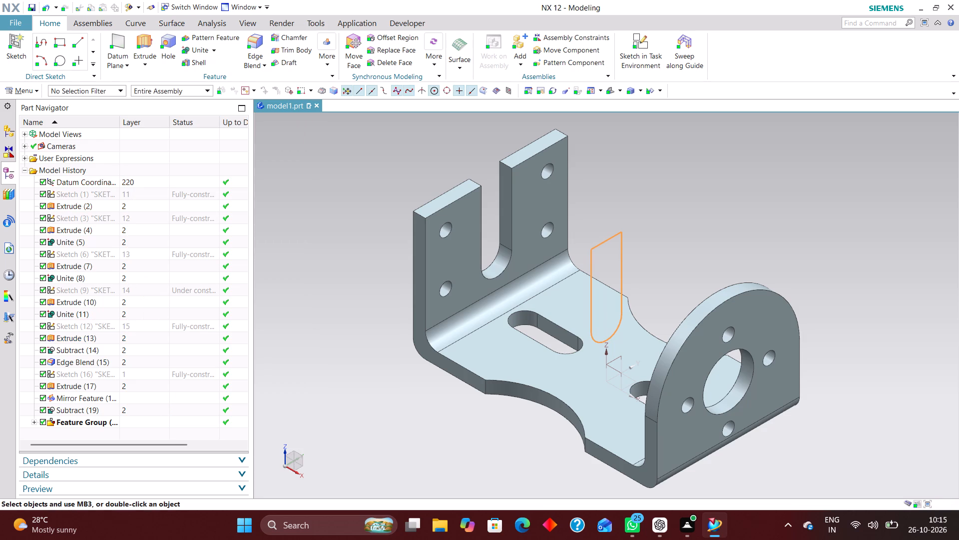
# Move the base plate's slot sketch, Sketch (16), to layer 16 through its object display settings.
pyautogui.click(132, 372)
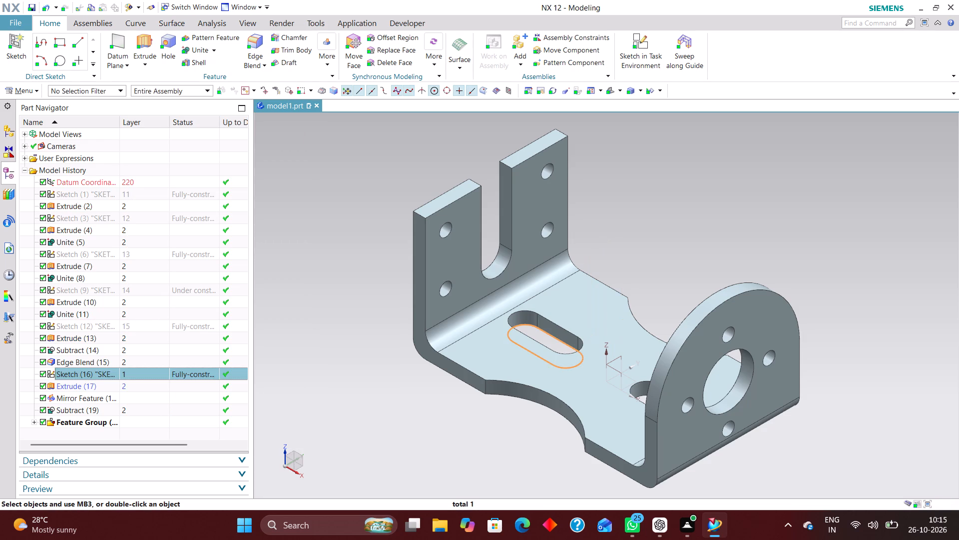
pyautogui.hotkey('ctrl', 'j')
pyautogui.press('1')
pyautogui.press('6')
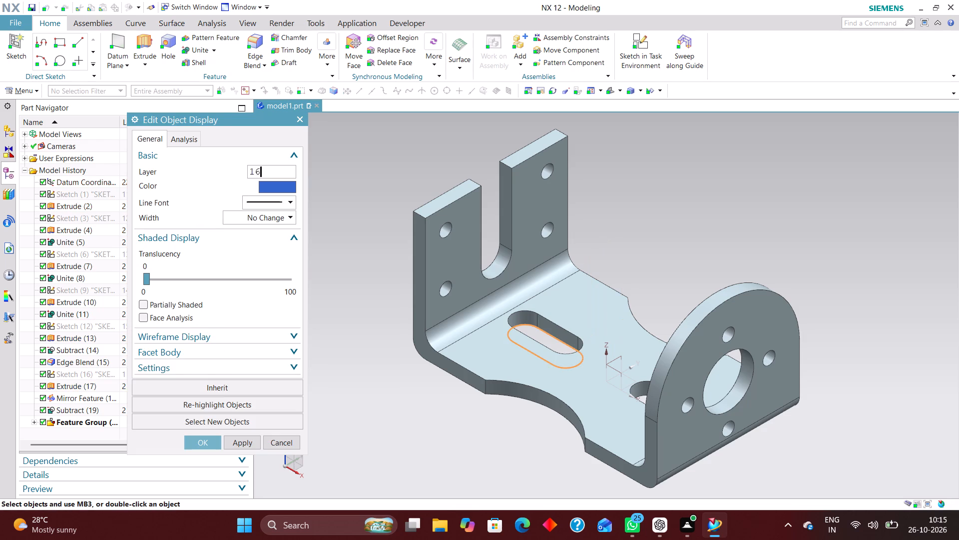
pyautogui.press('Return')
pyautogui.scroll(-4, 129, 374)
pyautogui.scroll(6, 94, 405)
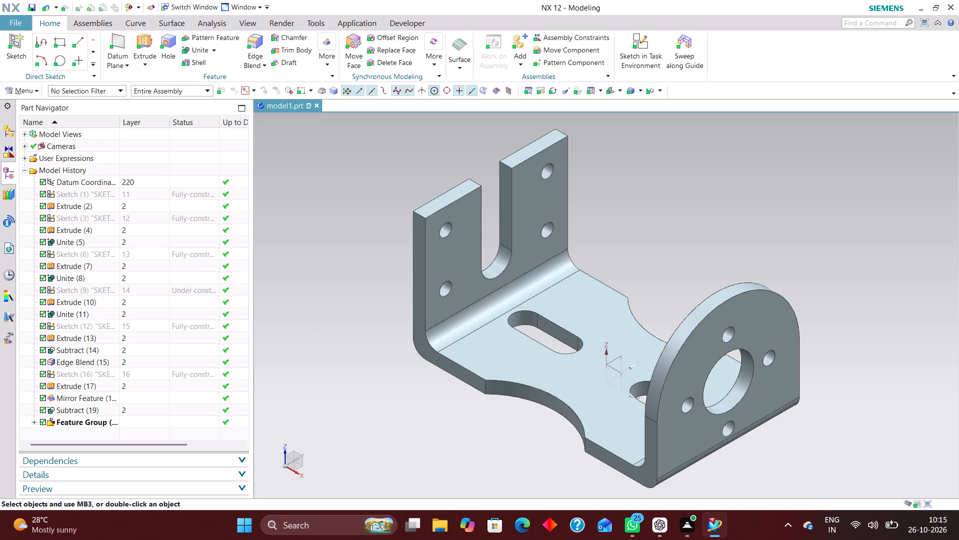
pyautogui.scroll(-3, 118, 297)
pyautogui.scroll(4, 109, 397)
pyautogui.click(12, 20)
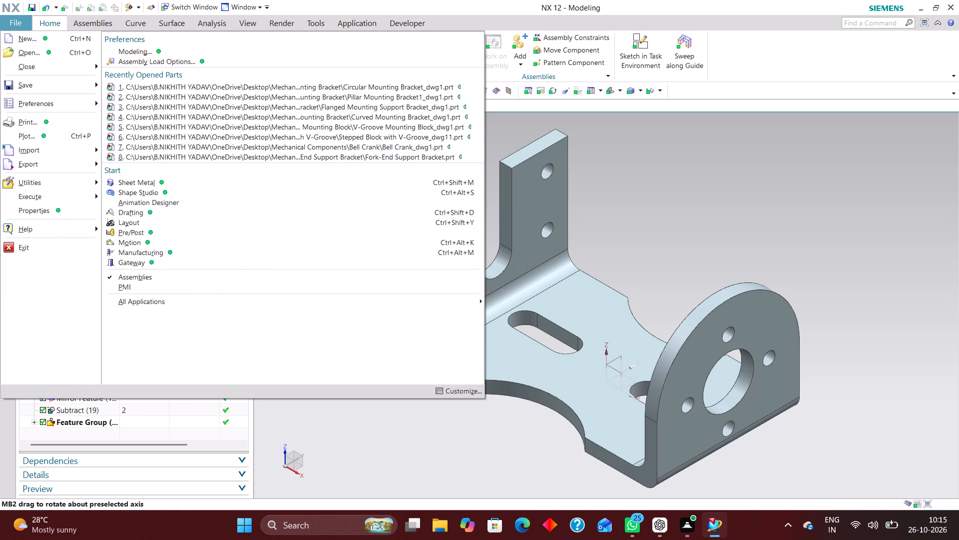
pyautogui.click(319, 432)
# Assign the library material Steel to the bracket's solid body.
pyautogui.click(39, 91)
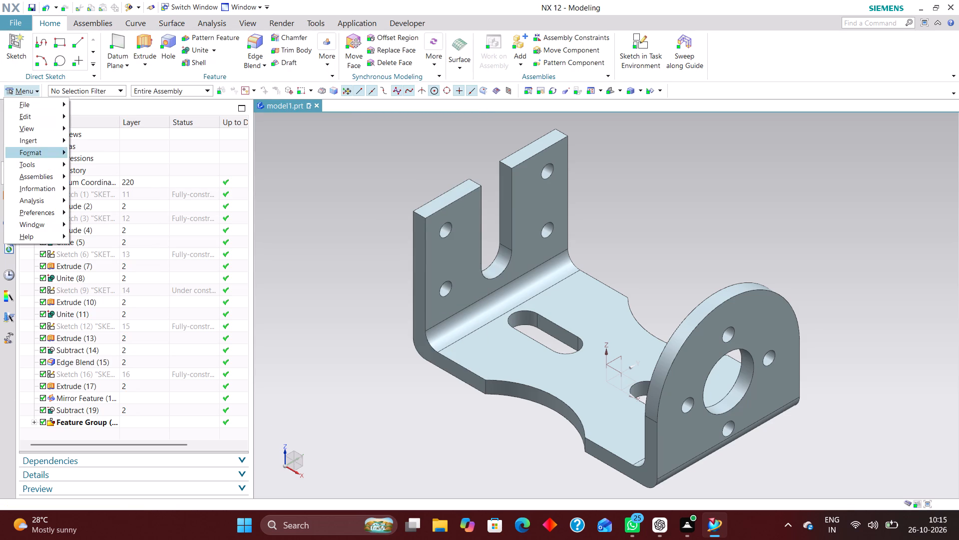
pyautogui.click(46, 164)
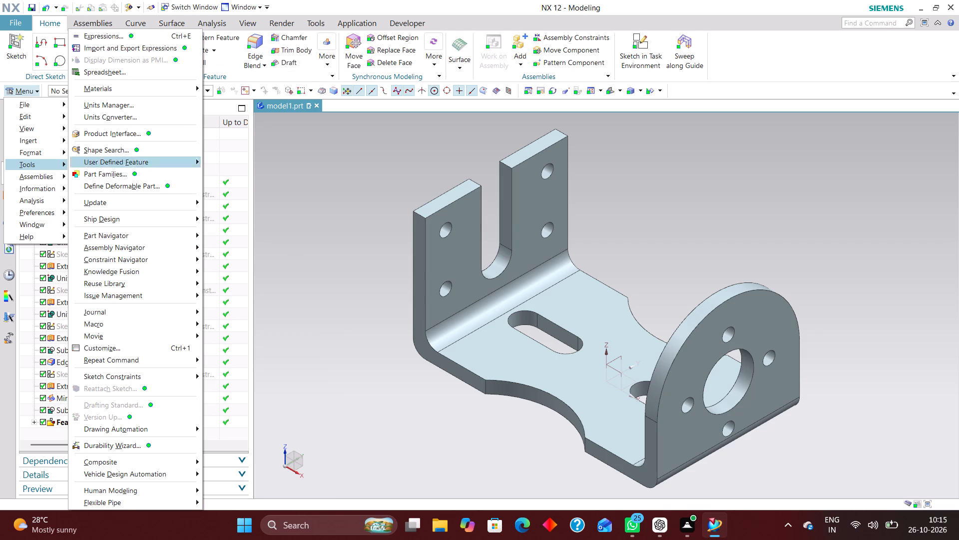
pyautogui.click(130, 94)
pyautogui.click(210, 93)
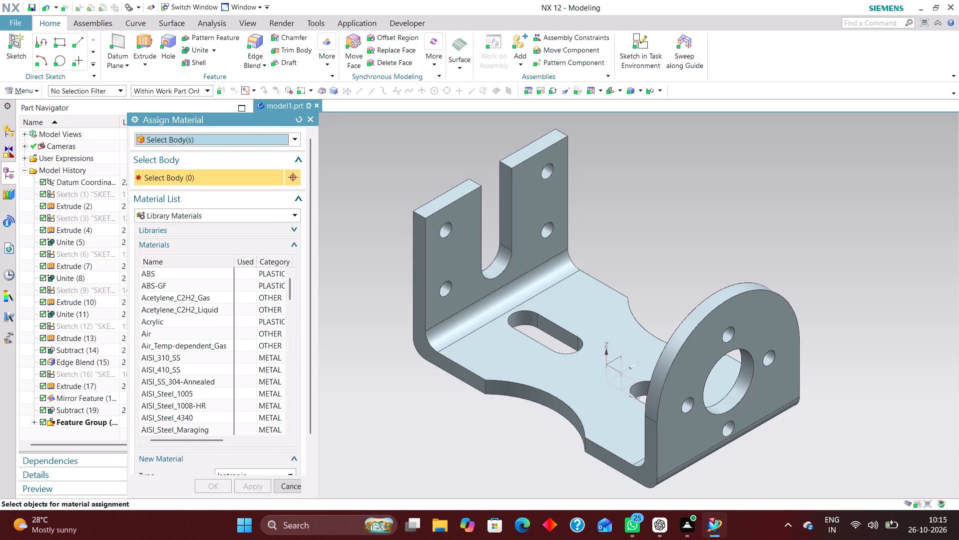
pyautogui.click(462, 298)
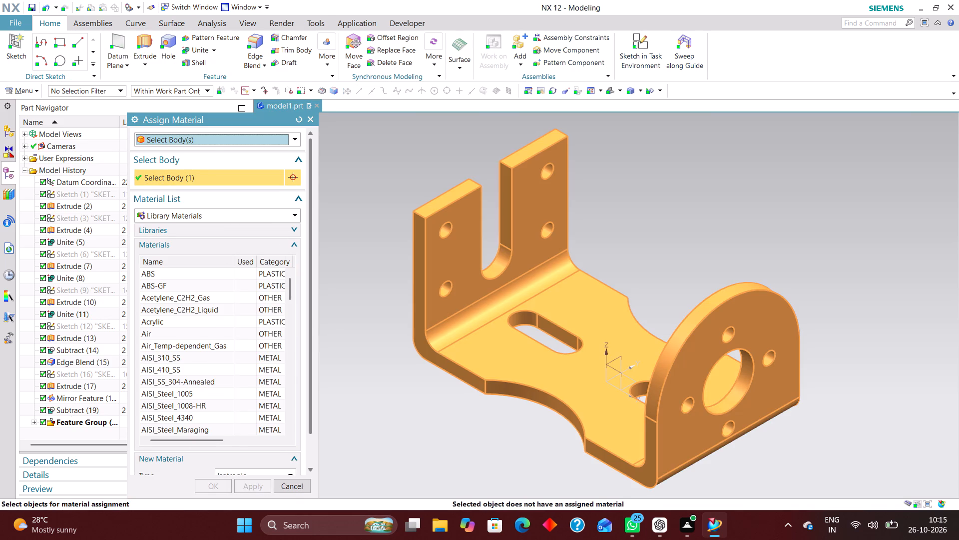
pyautogui.scroll(-12, 238, 342)
pyautogui.scroll(6, 188, 361)
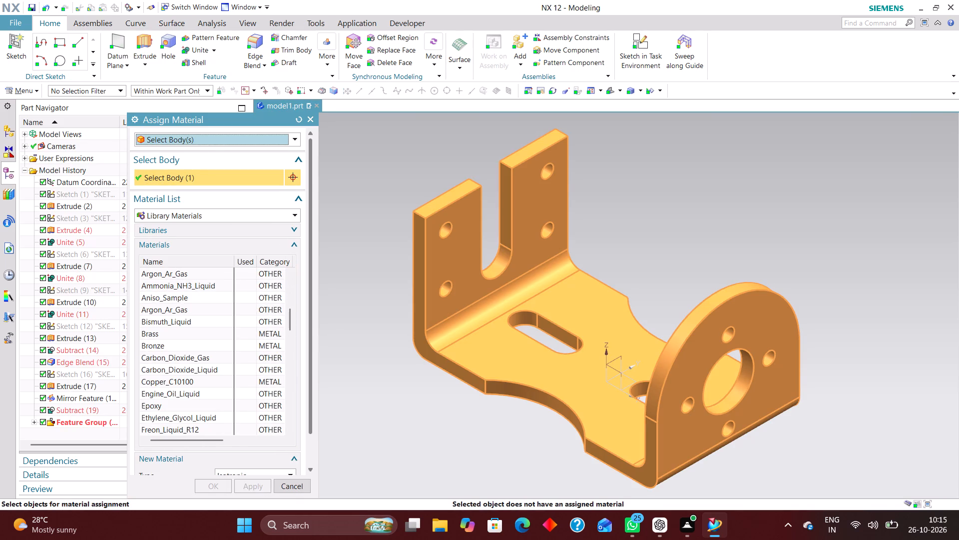
pyautogui.scroll(-13, 179, 354)
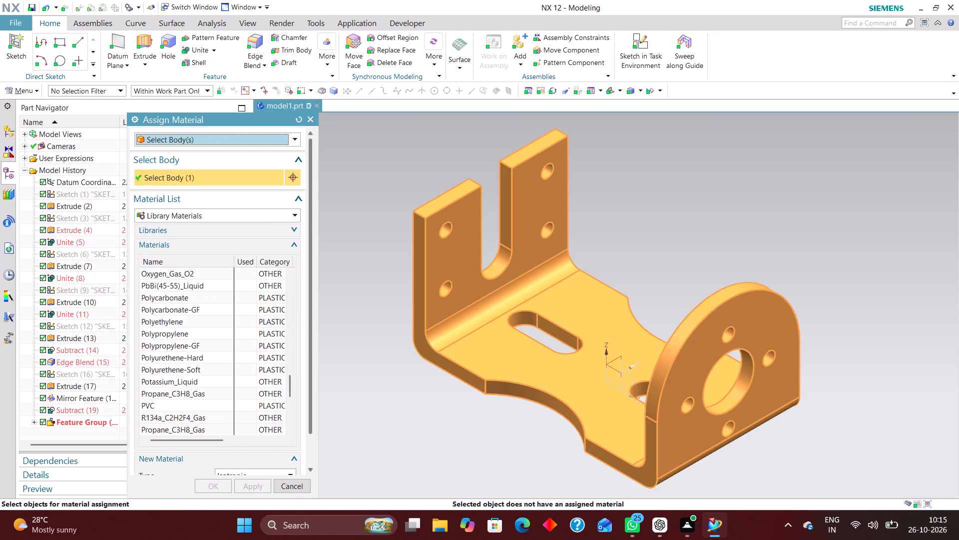
pyautogui.scroll(-2, 177, 363)
pyautogui.scroll(2, 176, 363)
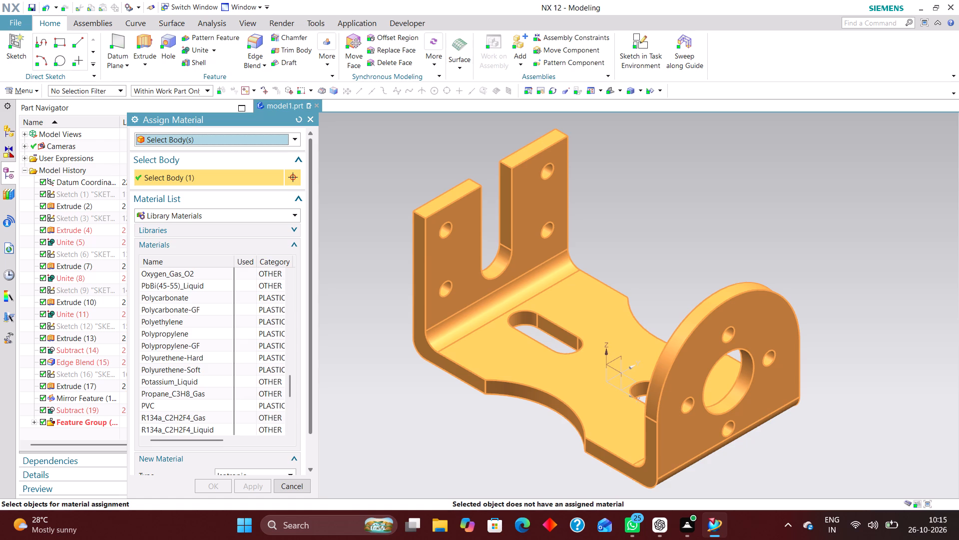
pyautogui.scroll(-3, 176, 363)
pyautogui.scroll(1, 177, 398)
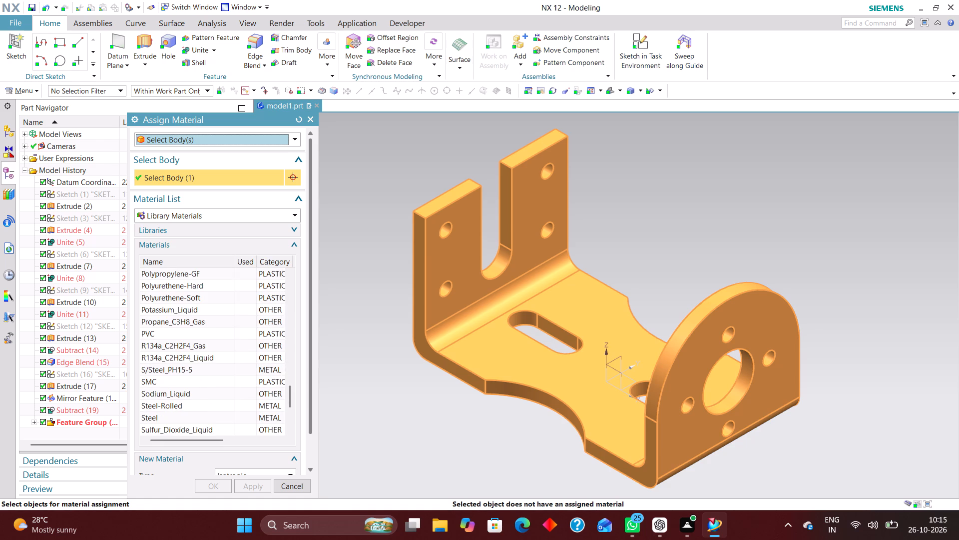
pyautogui.scroll(1, 178, 394)
pyautogui.scroll(-1, 171, 390)
pyautogui.scroll(2, 164, 387)
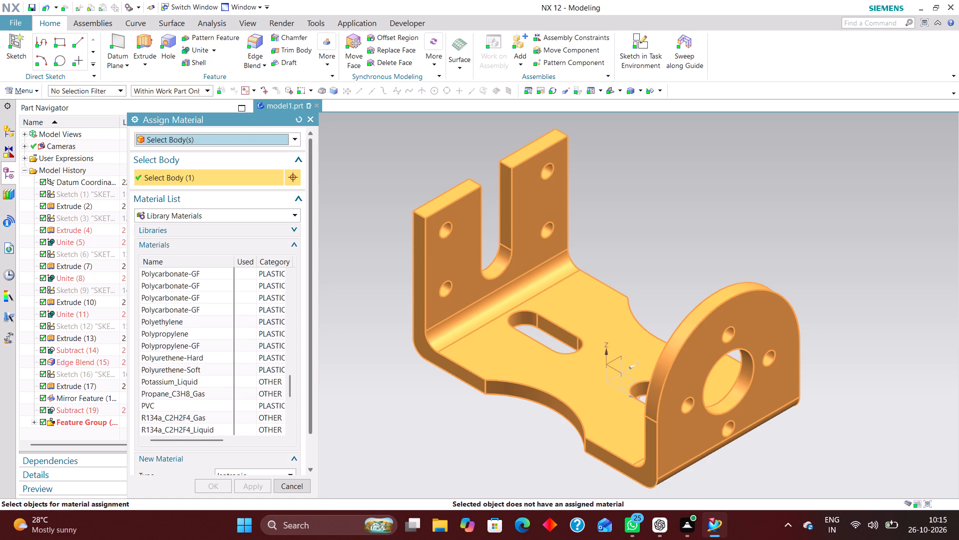
pyautogui.scroll(1, 175, 361)
pyautogui.scroll(-3, 175, 361)
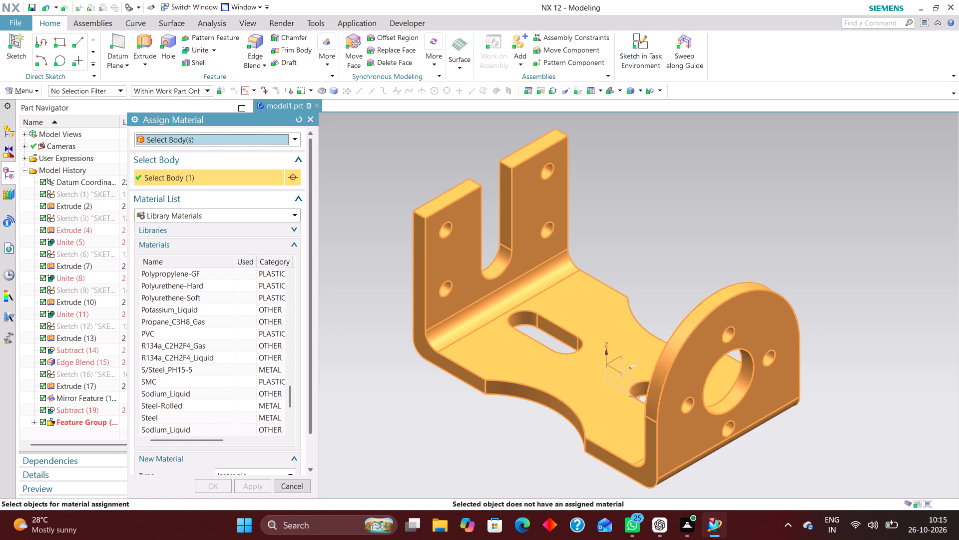
pyautogui.scroll(-1, 175, 361)
pyautogui.click(166, 377)
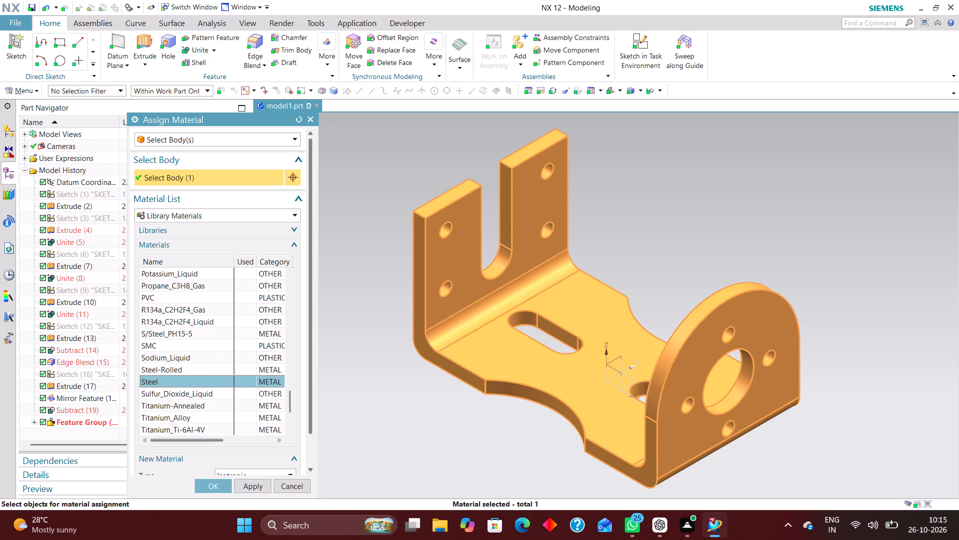
pyautogui.click(209, 480)
# In the displayed part's weight properties, enable Update Data on Save and update the weight data now.
pyautogui.click(28, 89)
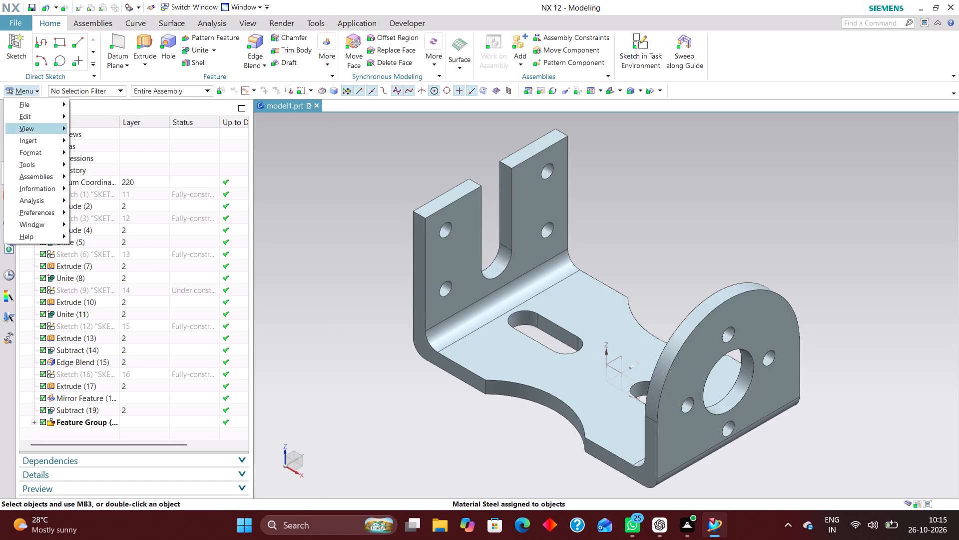
pyautogui.click(35, 93)
pyautogui.click(32, 90)
pyautogui.click(30, 105)
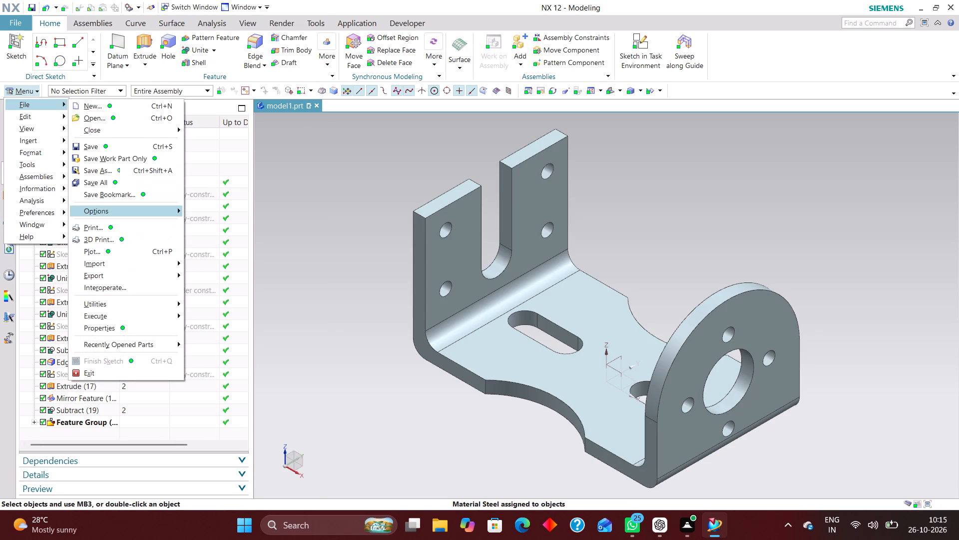
pyautogui.click(120, 323)
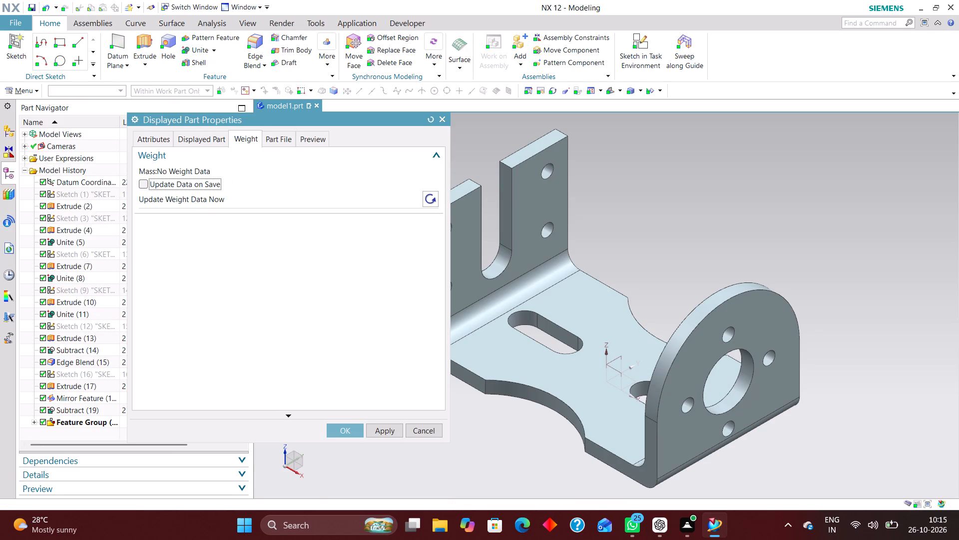
pyautogui.click(143, 181)
pyautogui.click(435, 192)
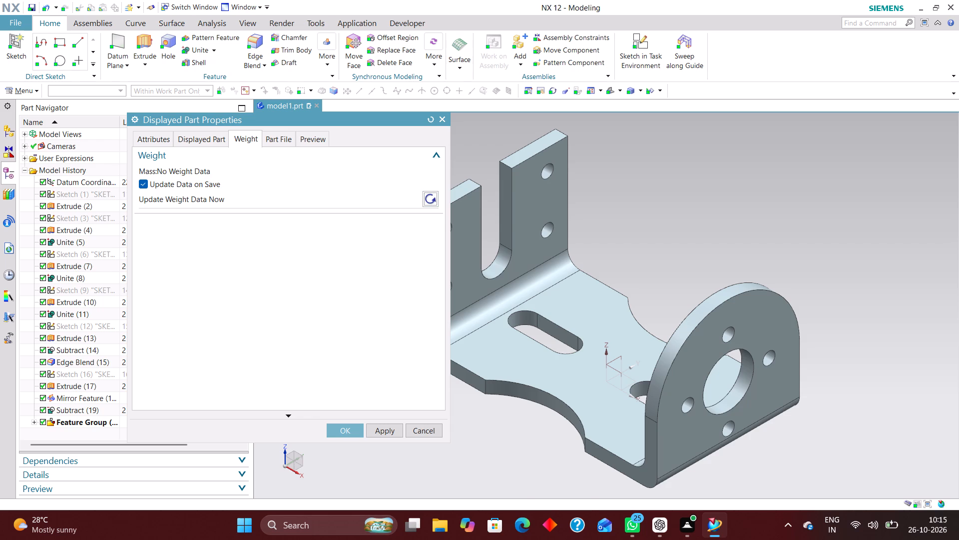
pyautogui.click(351, 427)
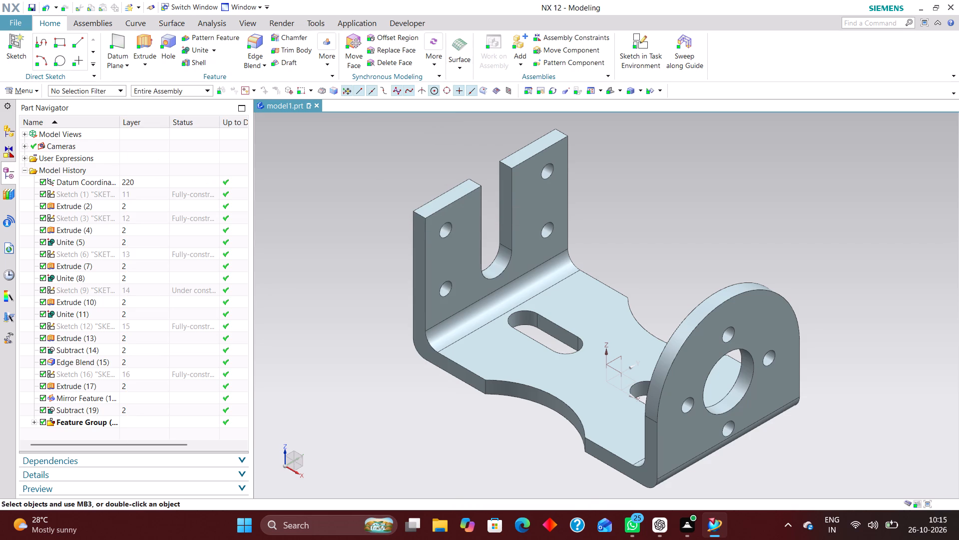
# Create a new group containing the bracket's solid body, with Unique Membership and Apply Group Display Properties enabled.
pyautogui.click(39, 91)
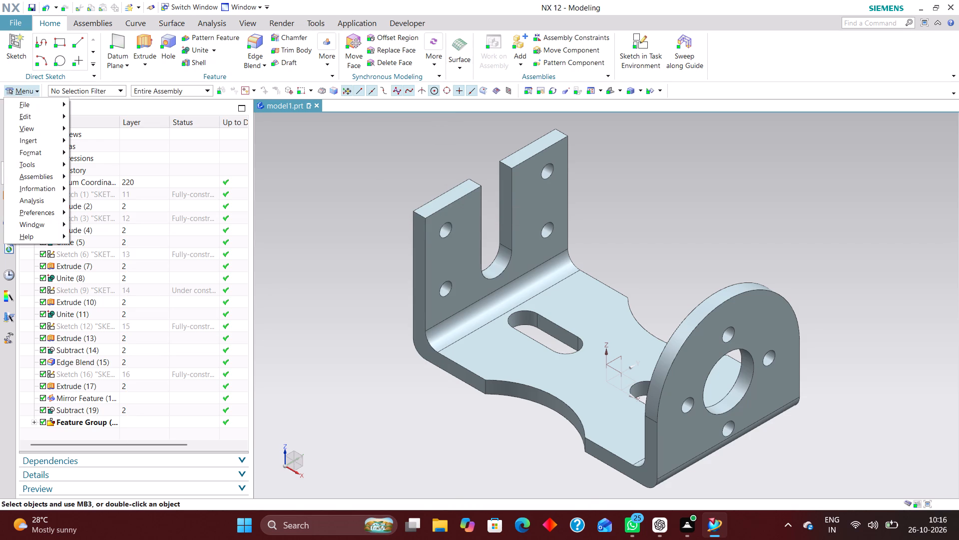
pyautogui.click(47, 153)
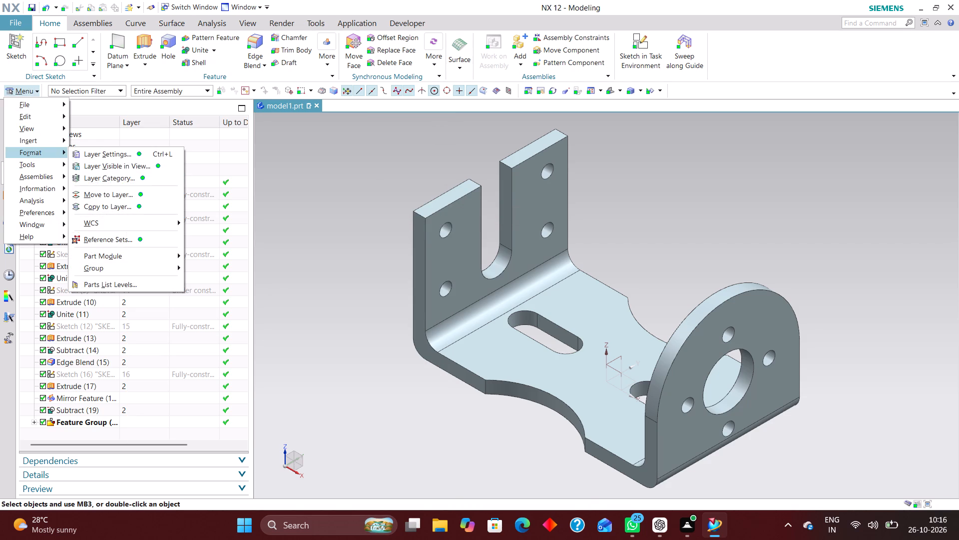
pyautogui.click(107, 271)
pyautogui.click(192, 265)
pyautogui.click(482, 372)
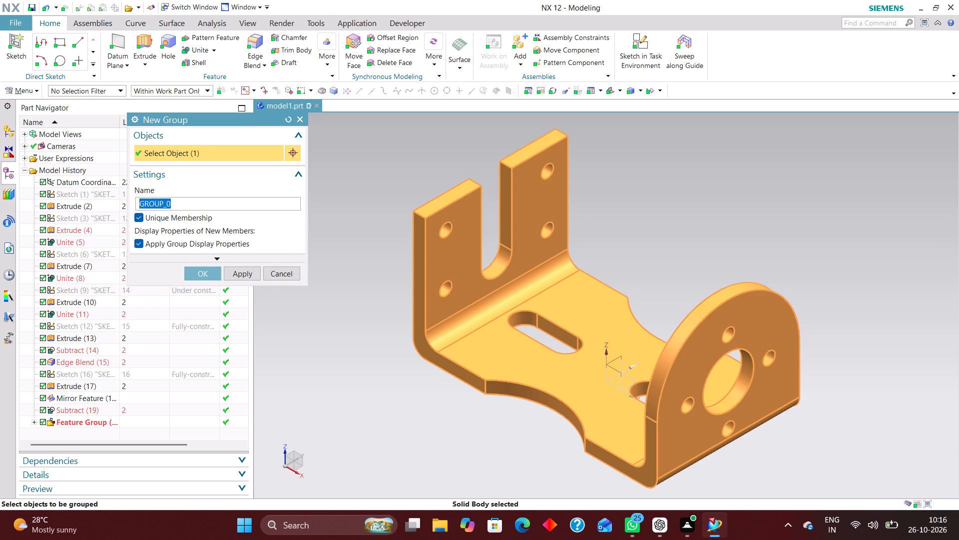
pyautogui.click(214, 271)
# Start a Part Cleanup and add Delete Unused Fonts and Delete Unused Units to its moderate delete actions.
pyautogui.click(29, 92)
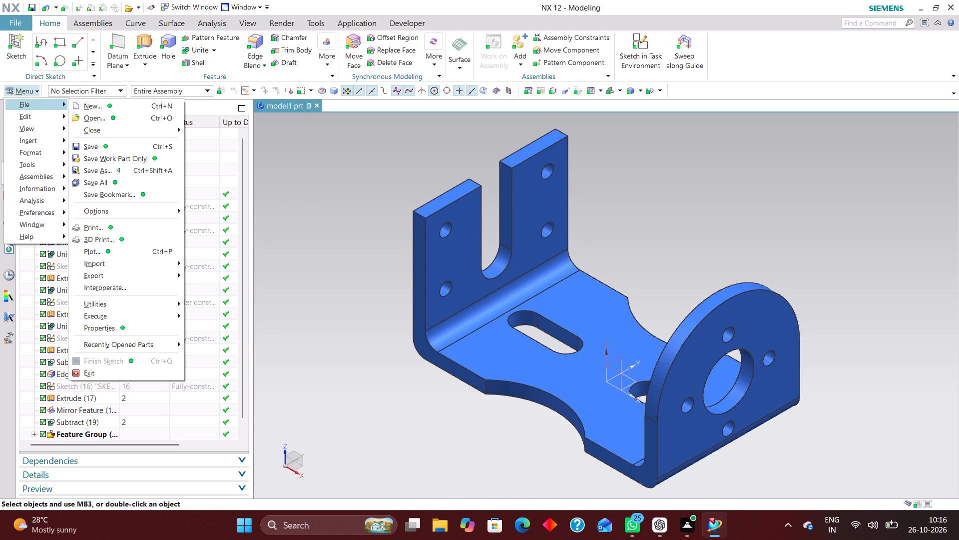
pyautogui.click(101, 300)
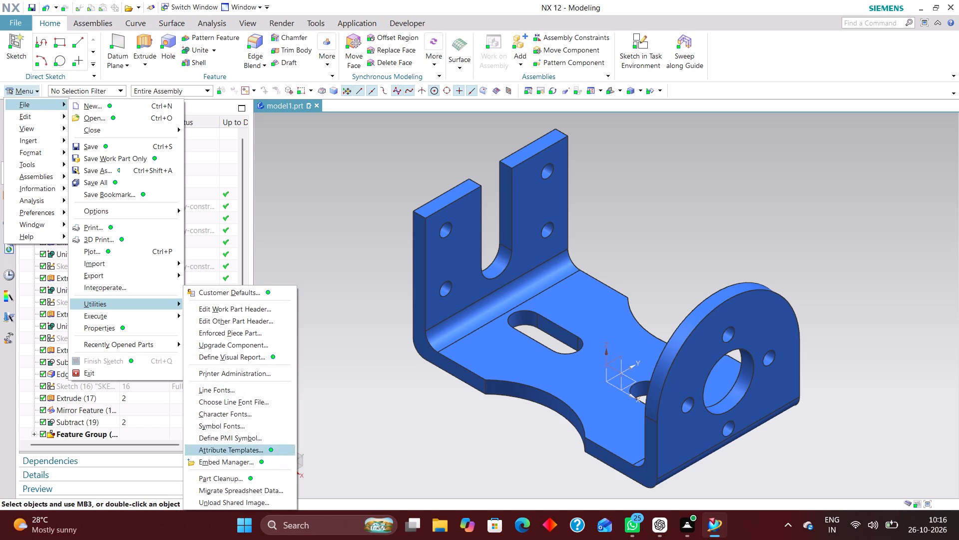
pyautogui.click(206, 479)
pyautogui.scroll(-4, 159, 315)
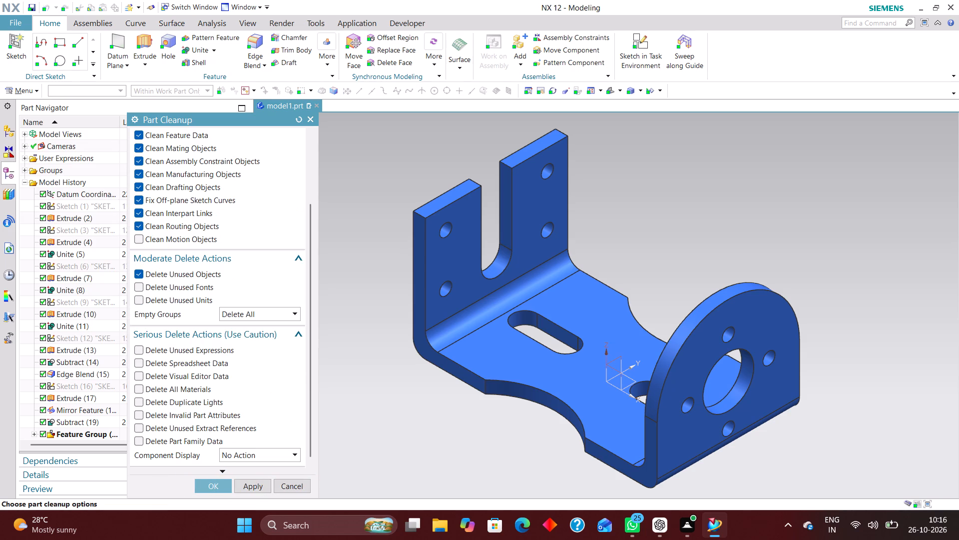
pyautogui.click(150, 298)
pyautogui.click(155, 286)
# Enable all serious delete actions for the cleanup, from Delete Unused Expressions through Delete Part Family Data.
pyautogui.click(155, 346)
pyautogui.click(154, 360)
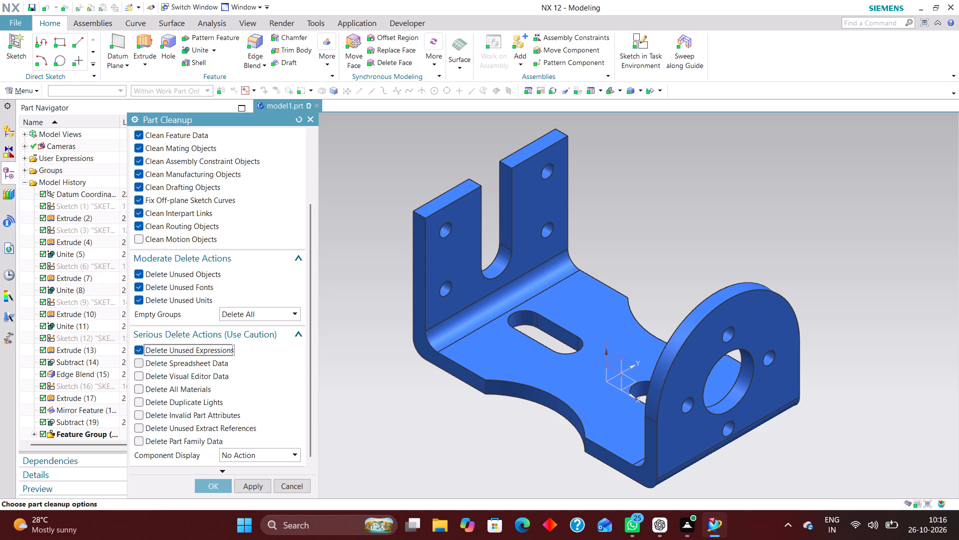
pyautogui.click(153, 372)
pyautogui.click(152, 383)
pyautogui.click(152, 396)
pyautogui.click(152, 408)
pyautogui.click(155, 416)
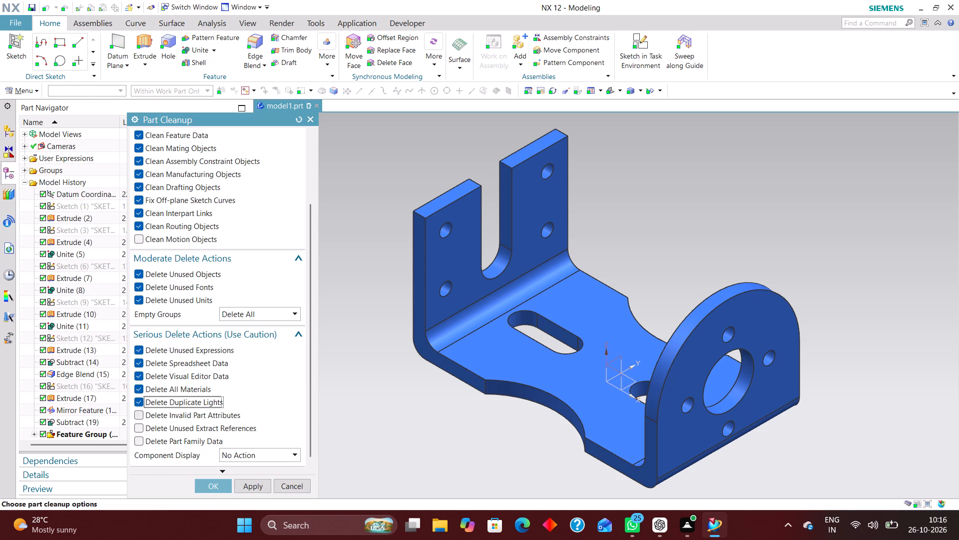
pyautogui.click(151, 424)
pyautogui.click(150, 436)
# Set the cleanup's Component Display to Remove All Changes and run it, including deletion of spreadsheets and visual editor data.
pyautogui.click(230, 455)
pyautogui.click(246, 489)
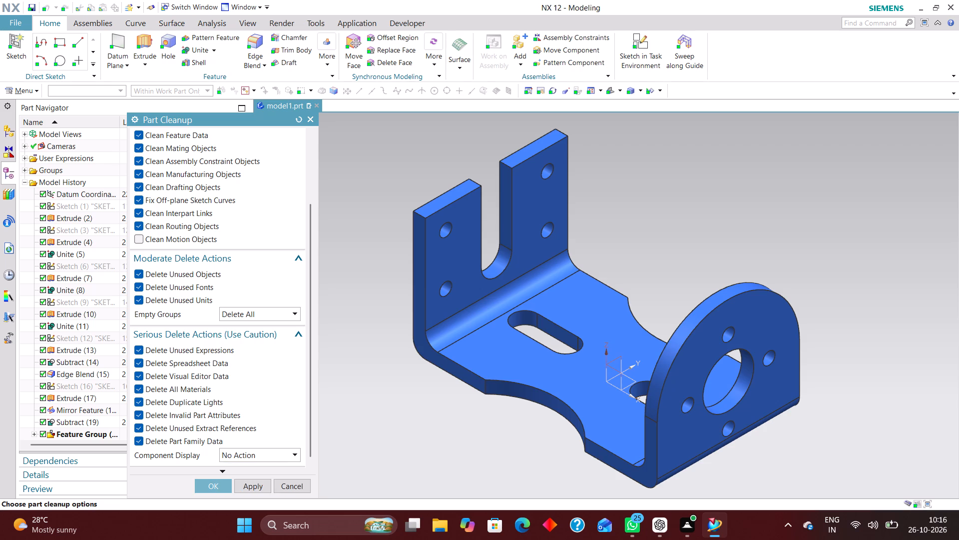
pyautogui.scroll(2, 221, 323)
pyautogui.scroll(-5, 202, 251)
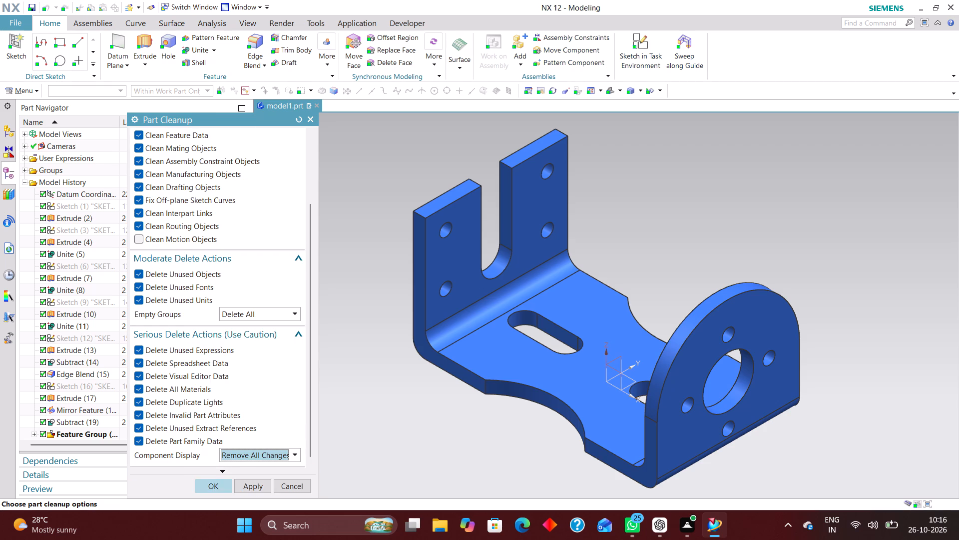
pyautogui.click(217, 485)
pyautogui.click(368, 291)
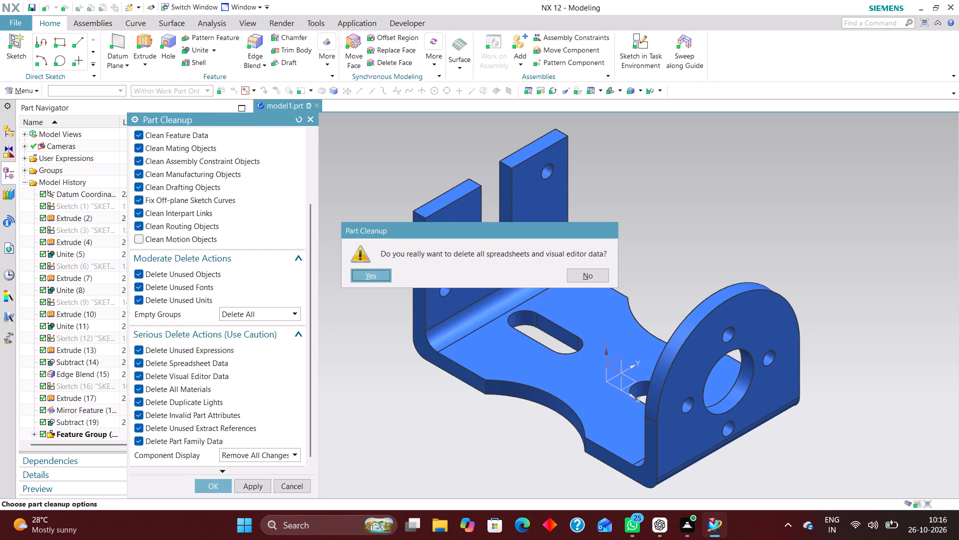
pyautogui.click(373, 281)
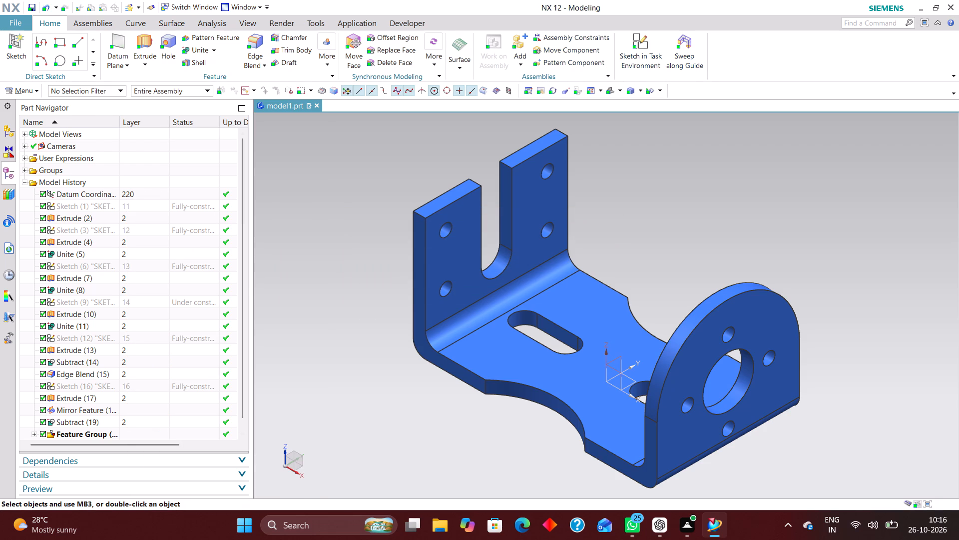
# Add a new reference set to the part containing the bracket's solid body.
pyautogui.click(37, 93)
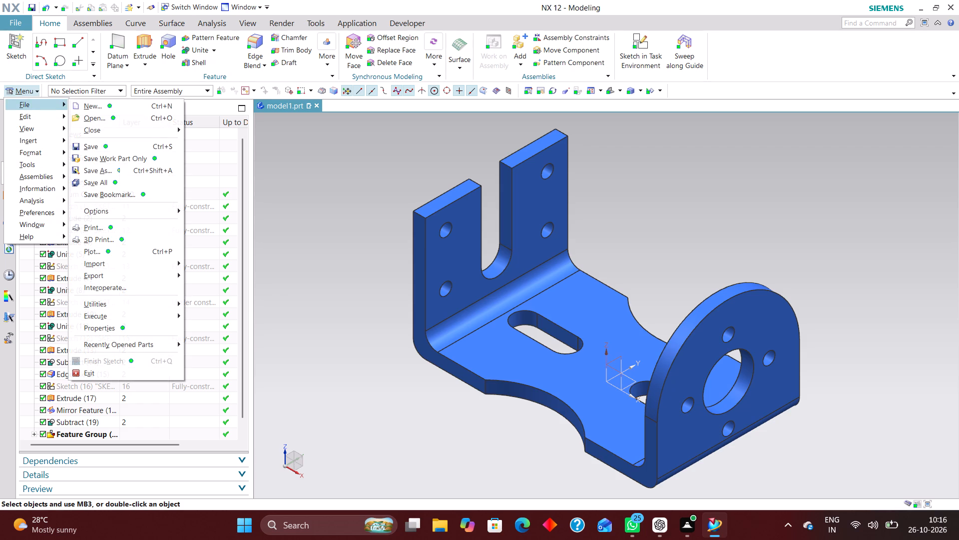
pyautogui.click(44, 148)
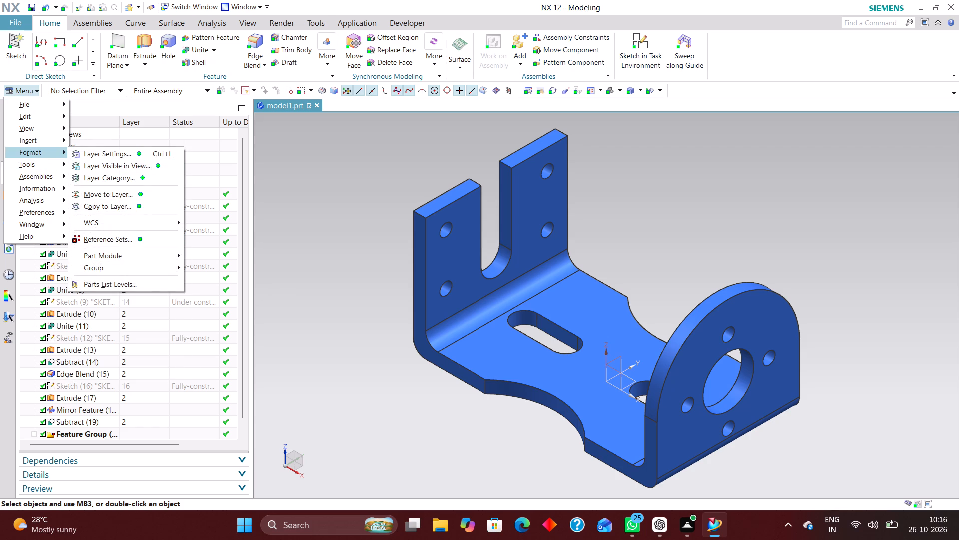
pyautogui.click(93, 231)
pyautogui.click(95, 240)
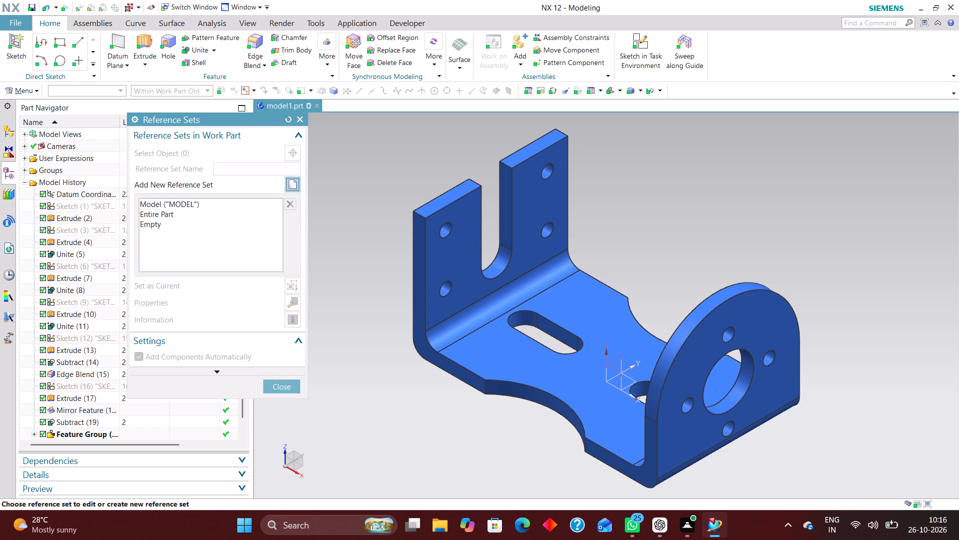
pyautogui.click(298, 186)
pyautogui.click(480, 351)
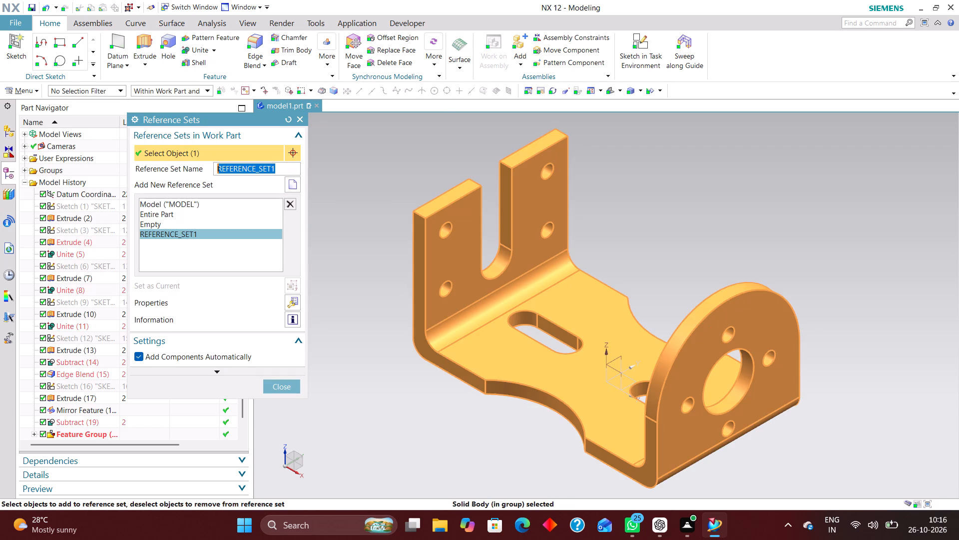
pyautogui.click(283, 383)
# Add the bracket's solid body as an interface object in the Product Interface.
pyautogui.click(22, 86)
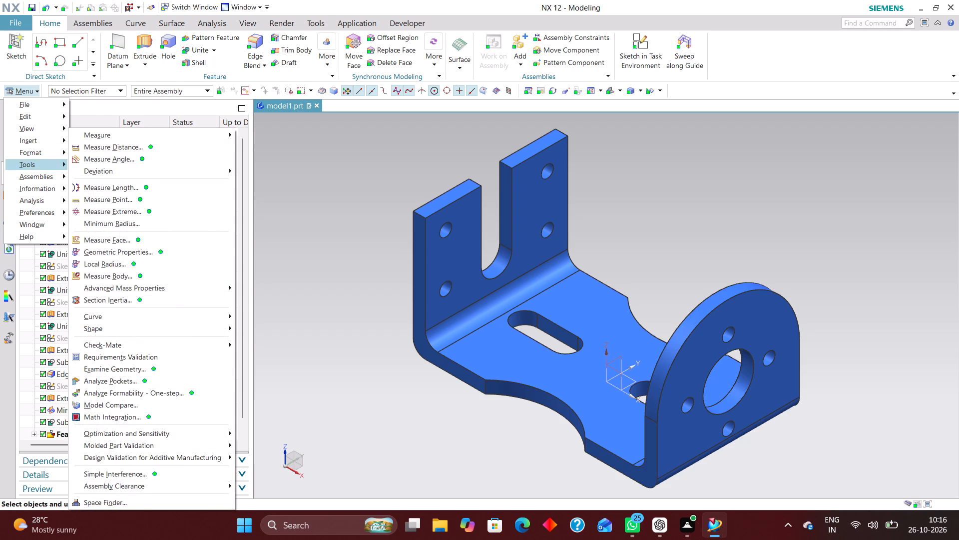
pyautogui.click(28, 160)
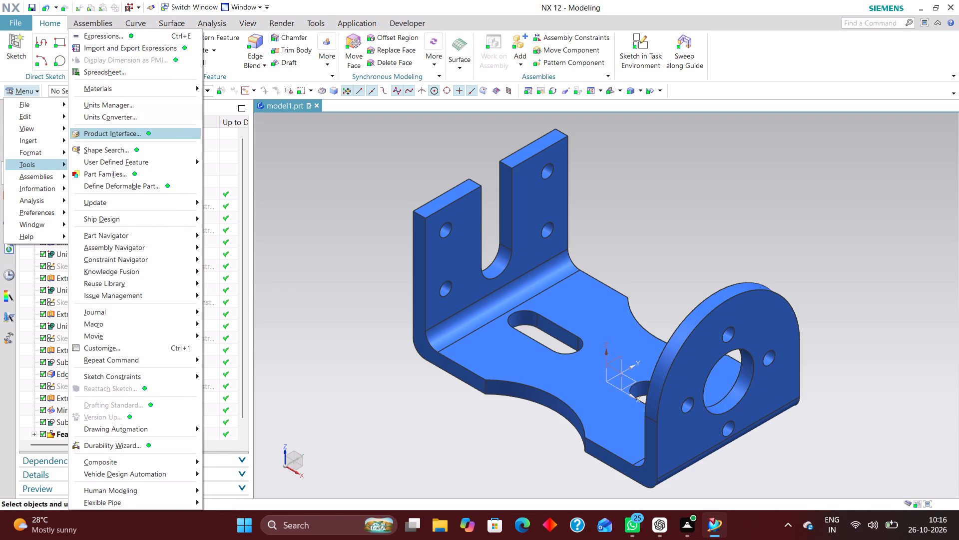
pyautogui.click(126, 134)
pyautogui.click(517, 342)
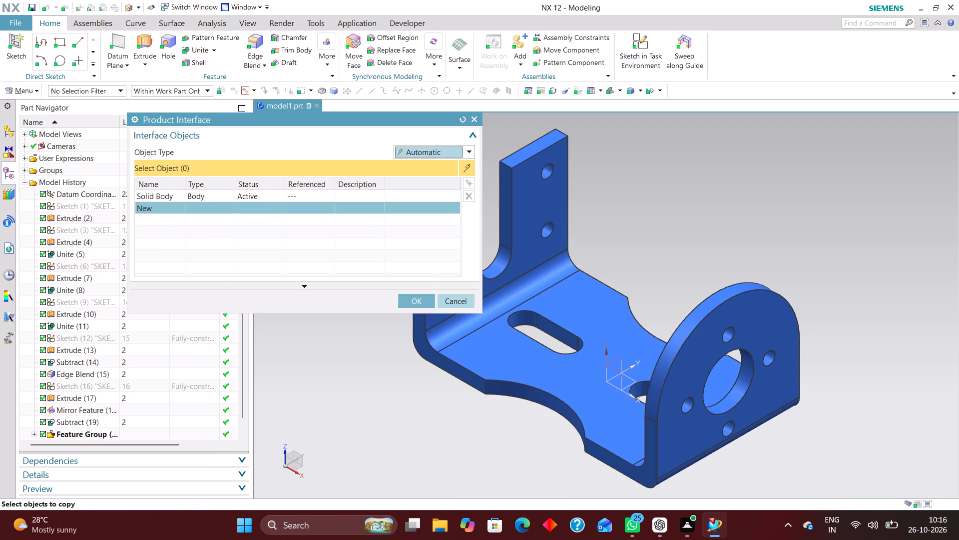
pyautogui.click(423, 296)
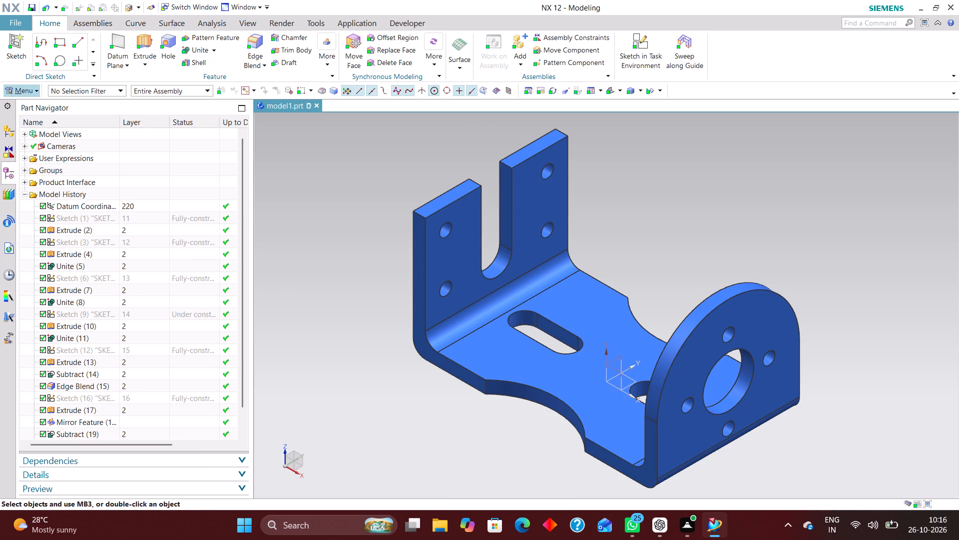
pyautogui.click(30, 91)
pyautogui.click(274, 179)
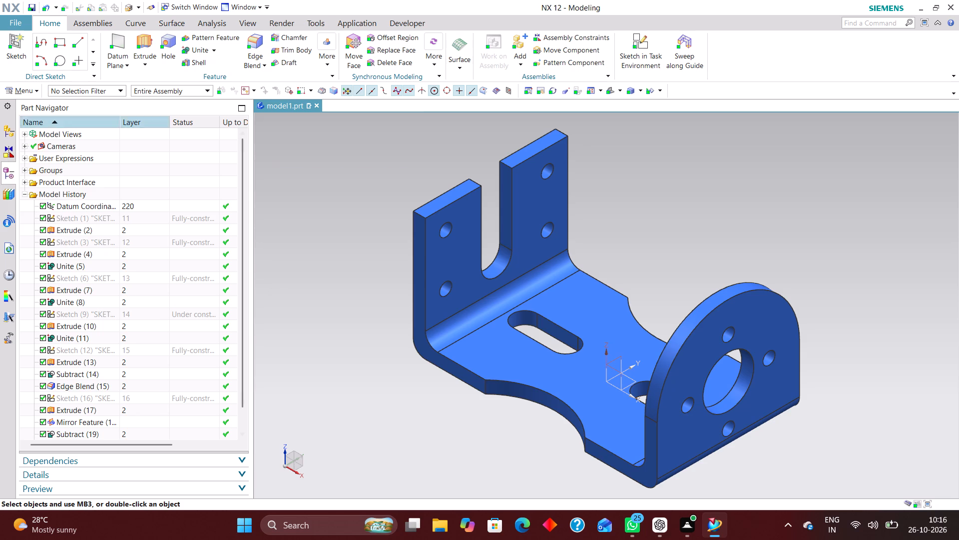
# Create a new A3 - Size drawing in millimeters referencing model1, leaving the title block values unfilled.
pyautogui.click(17, 19)
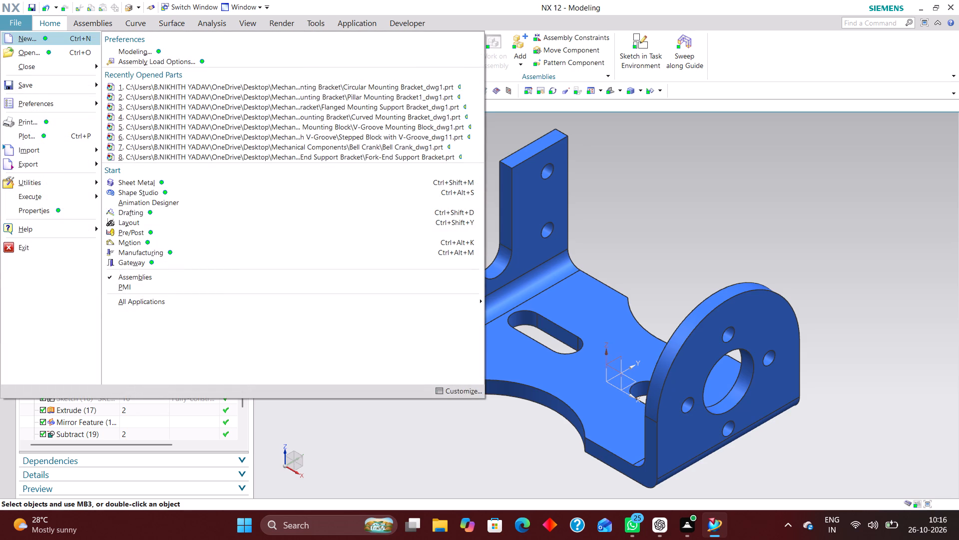
pyautogui.click(28, 40)
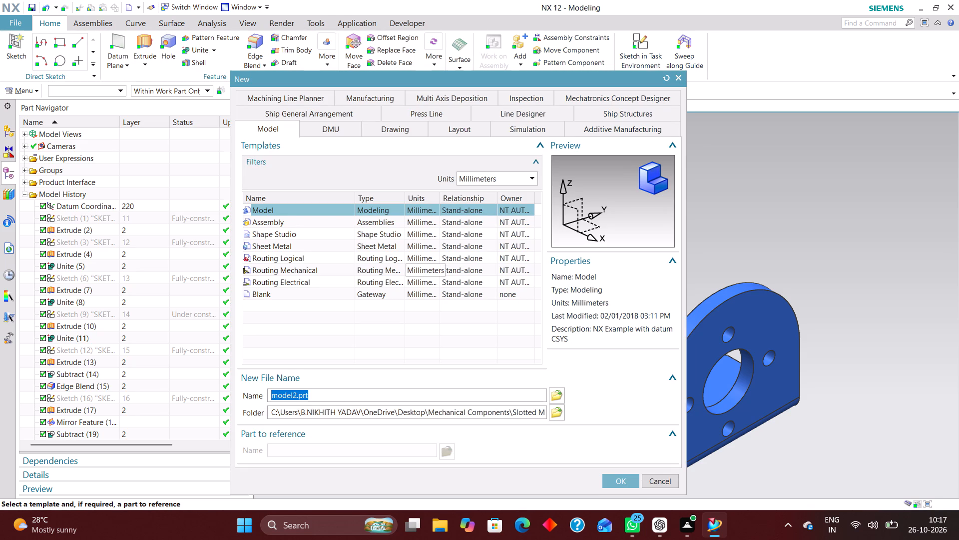
pyautogui.click(398, 129)
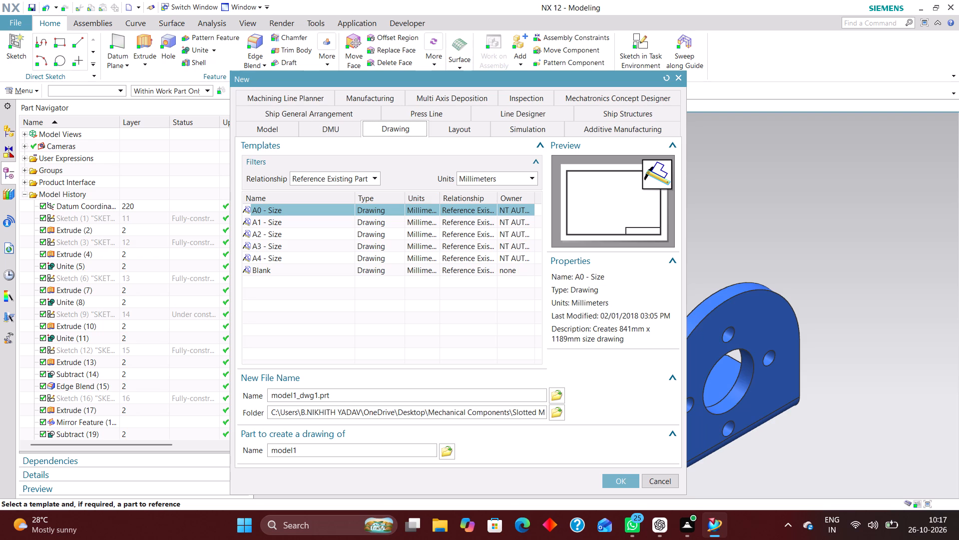
pyautogui.click(292, 232)
pyautogui.click(293, 244)
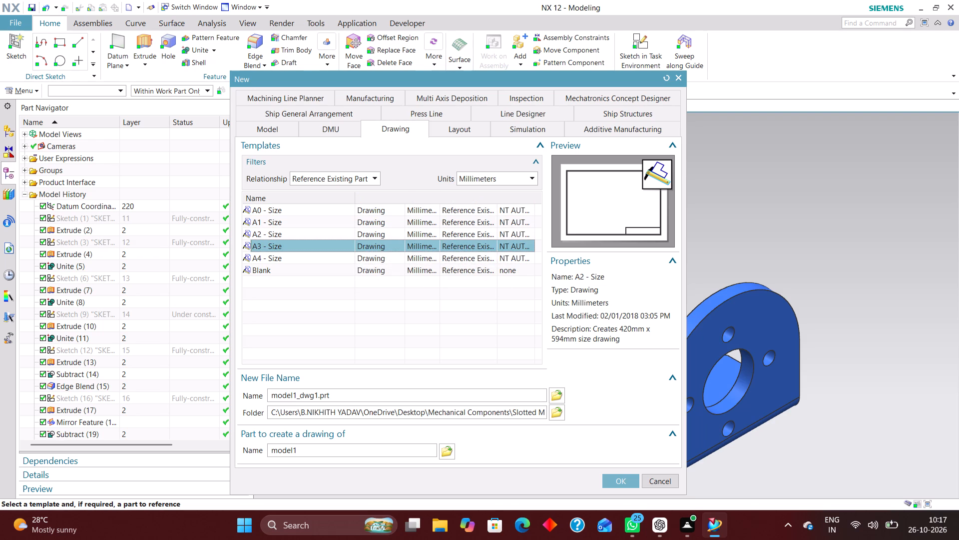
pyautogui.click(627, 483)
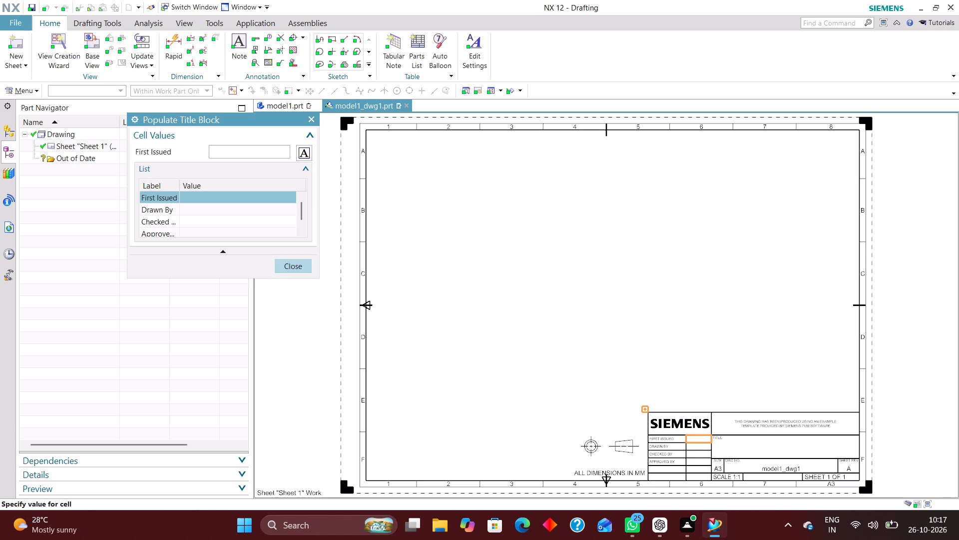
pyautogui.click(294, 264)
pyautogui.click(391, 349)
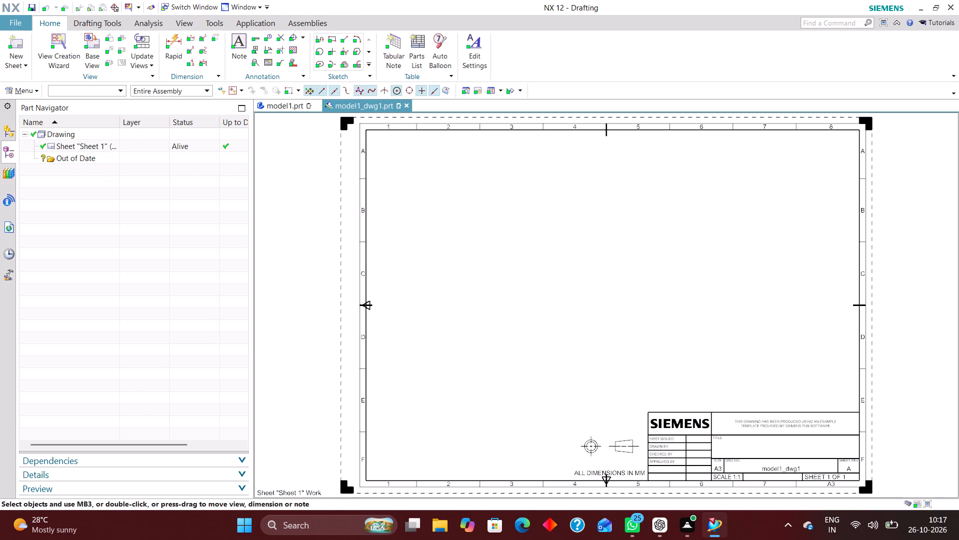
# Set the drawing's work layer to 2 in the layer settings.
pyautogui.hotkey('ctrl', 'l')
pyautogui.press('2')
pyautogui.press('Return')
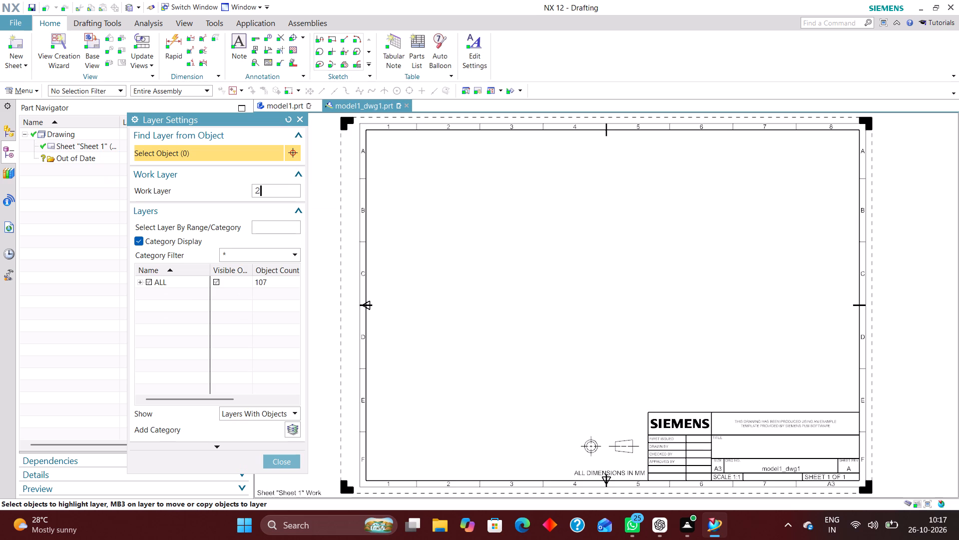
pyautogui.click(283, 459)
# Place an Isometric base view of the bracket at 1:1 in the sheet's upper-right area, without any projected views.
pyautogui.click(94, 47)
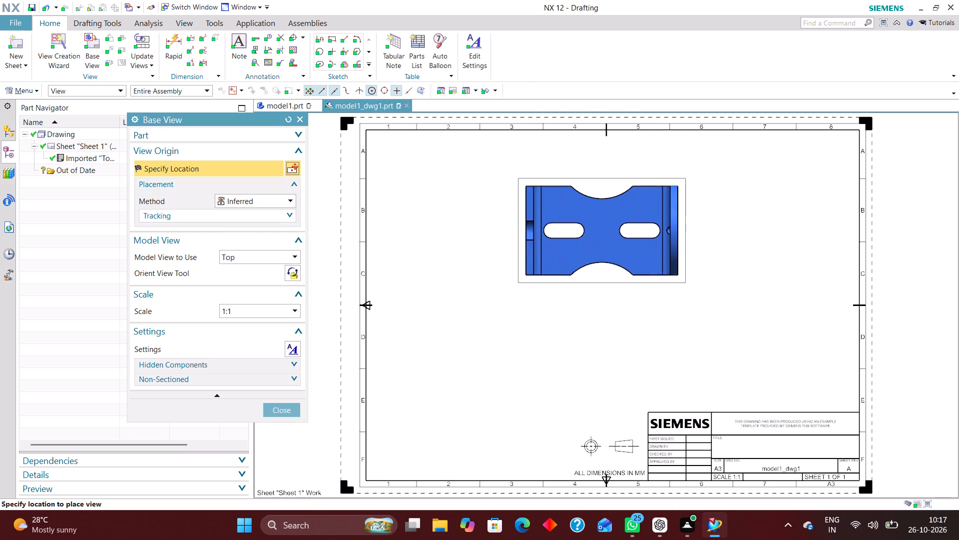
pyautogui.click(272, 252)
pyautogui.click(251, 335)
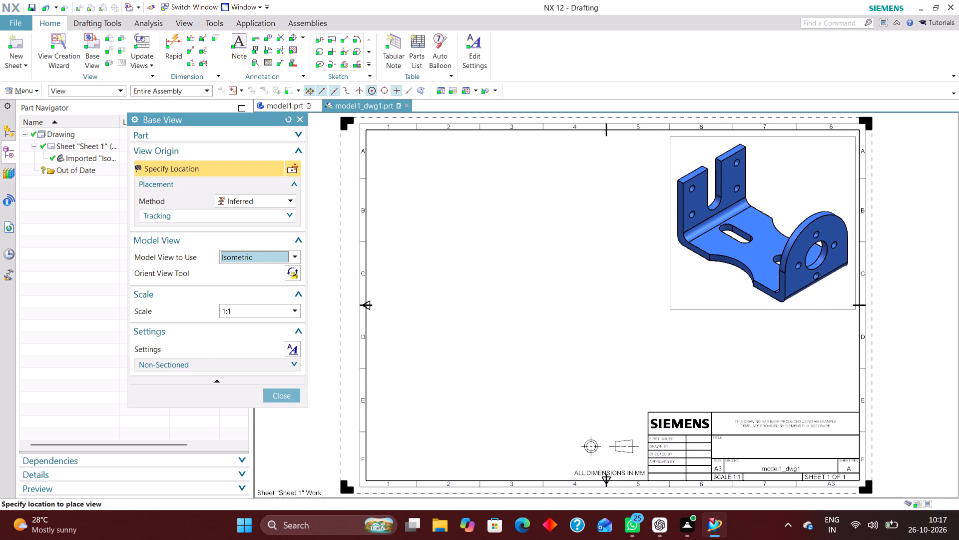
pyautogui.click(762, 223)
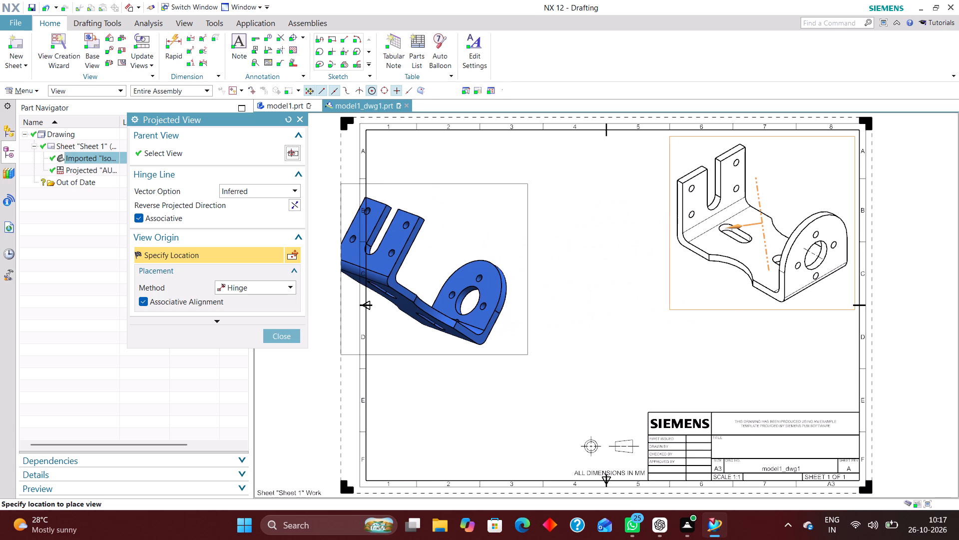
pyautogui.click(289, 335)
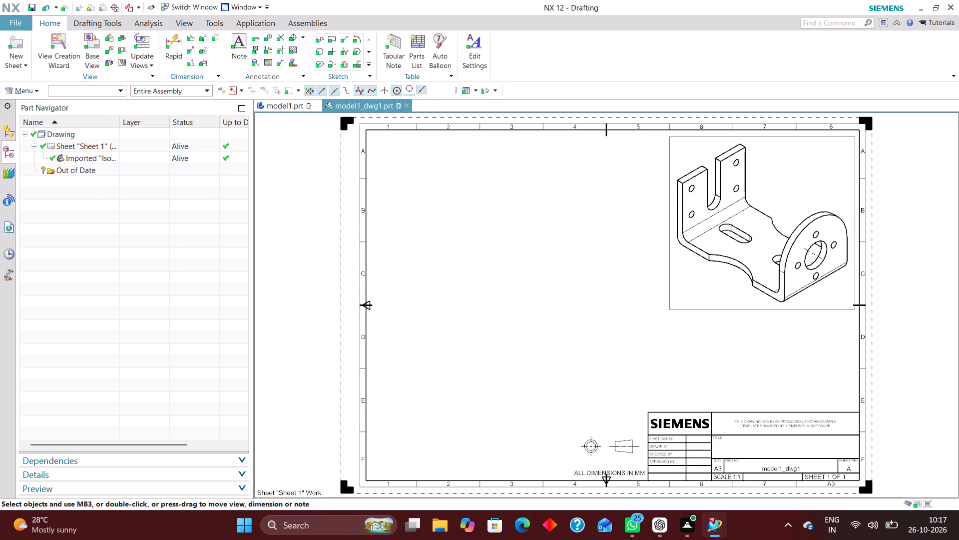
# Place a Top base view of the bracket at 1:1 in the sheet's upper-left area, without any projected views.
pyautogui.click(91, 41)
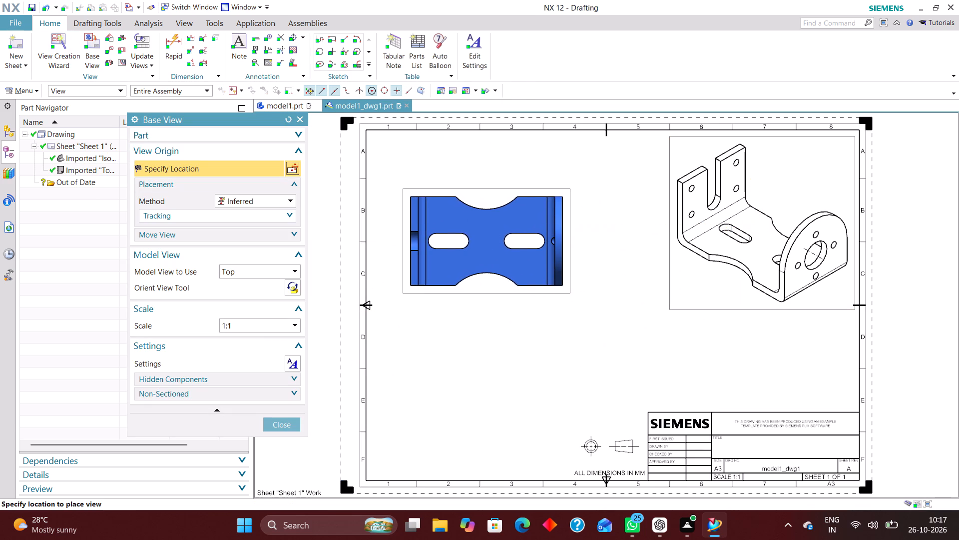
pyautogui.click(496, 204)
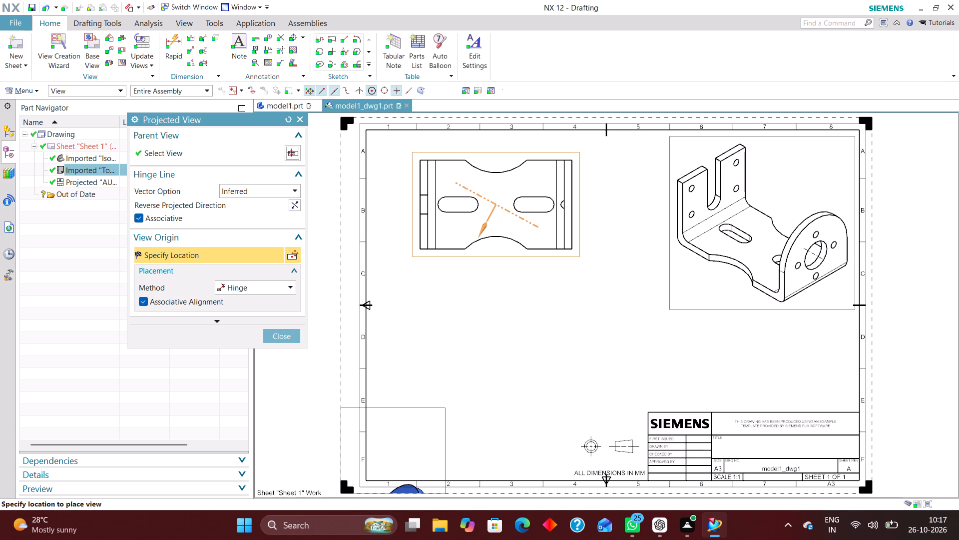
pyautogui.click(302, 120)
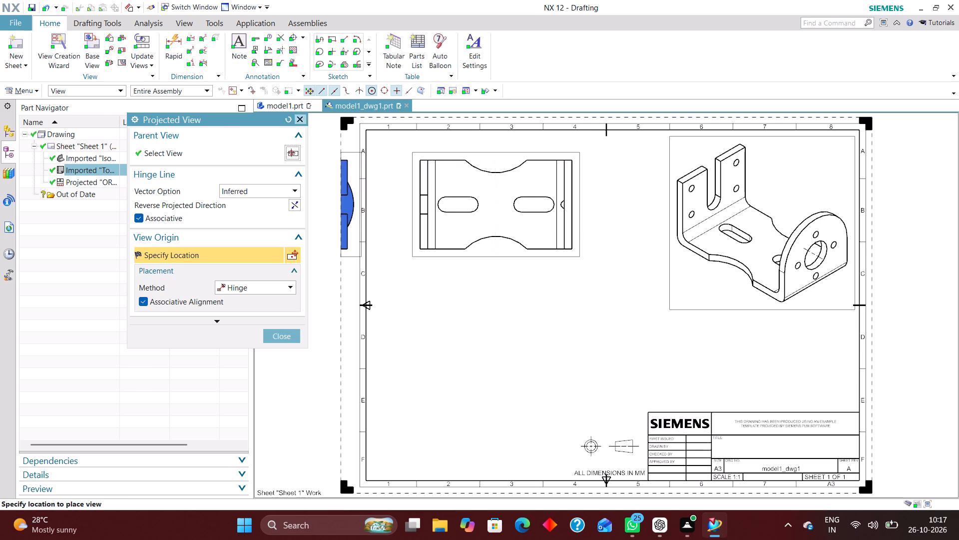
# Place a 1:1 base view below the top view, reorienting the Front model view to face the rounded flange, without projected views.
pyautogui.click(92, 44)
pyautogui.click(244, 271)
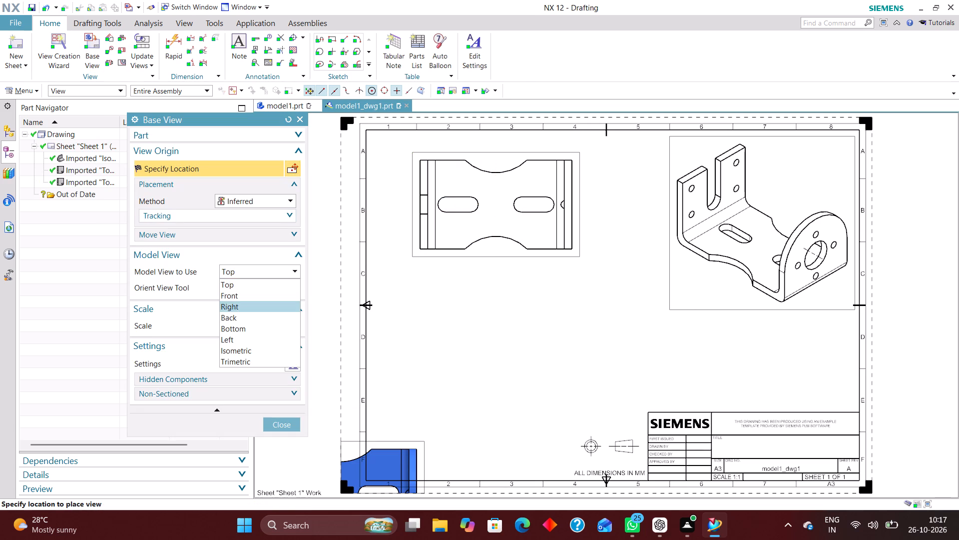
pyautogui.click(253, 294)
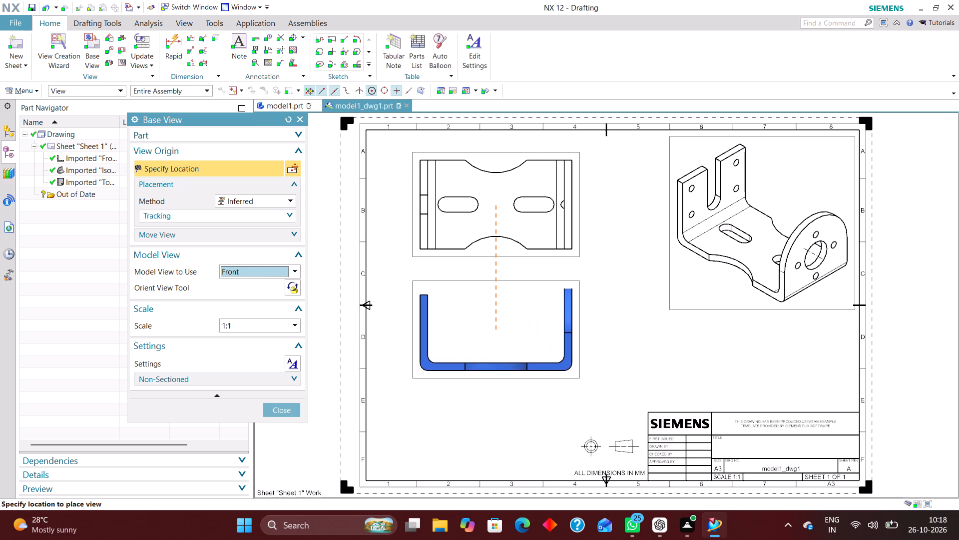
pyautogui.click(294, 286)
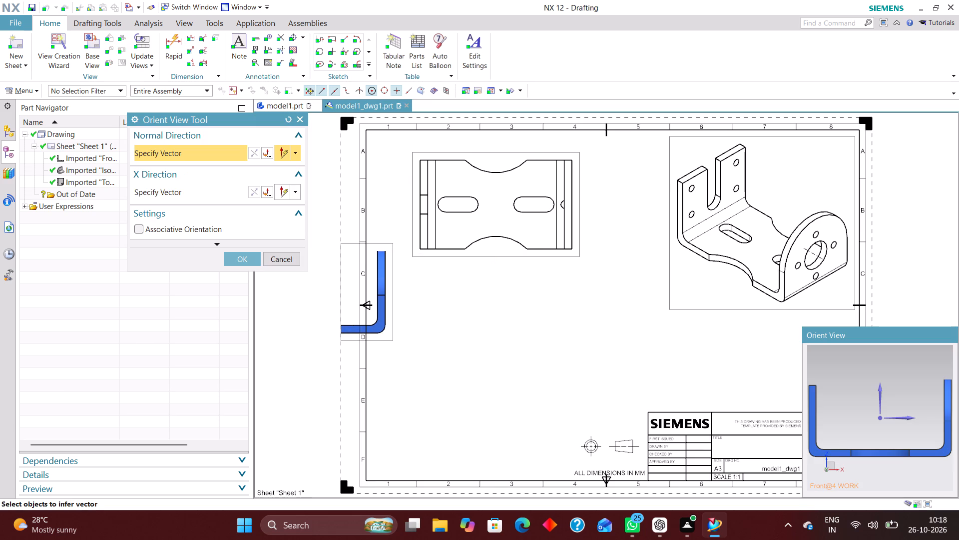
pyautogui.moveTo(895, 366); pyautogui.dragTo(899, 379, button='middle')
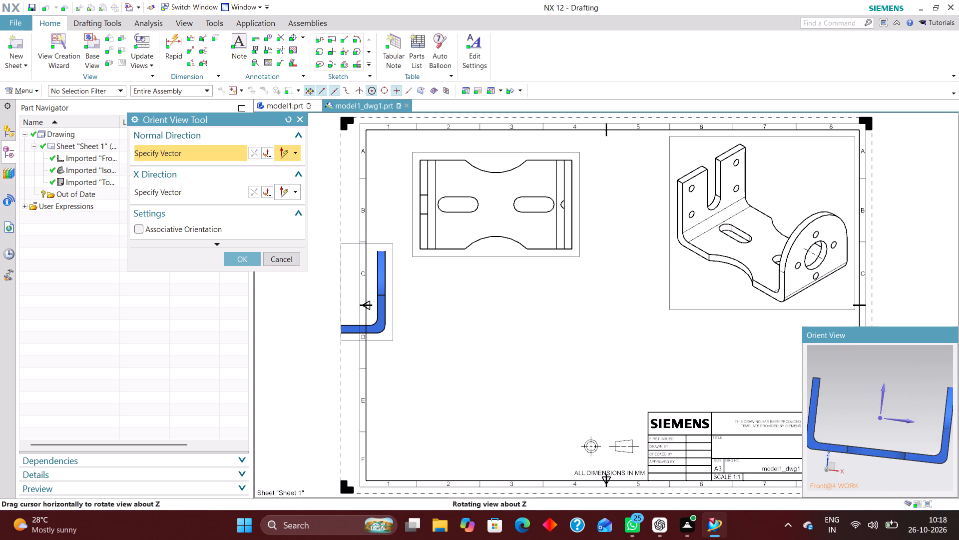
pyautogui.moveTo(899, 379); pyautogui.dragTo(899, 388, button='middle')
pyautogui.moveTo(927, 413); pyautogui.dragTo(899, 405, button='middle')
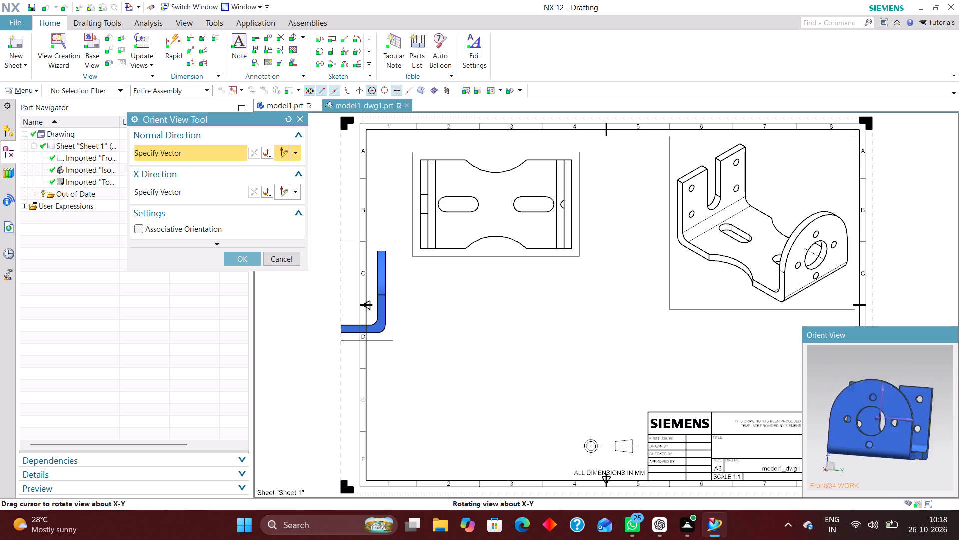
pyautogui.moveTo(899, 405); pyautogui.dragTo(902, 406, button='middle')
pyautogui.moveTo(922, 368); pyautogui.dragTo(863, 369, button='right')
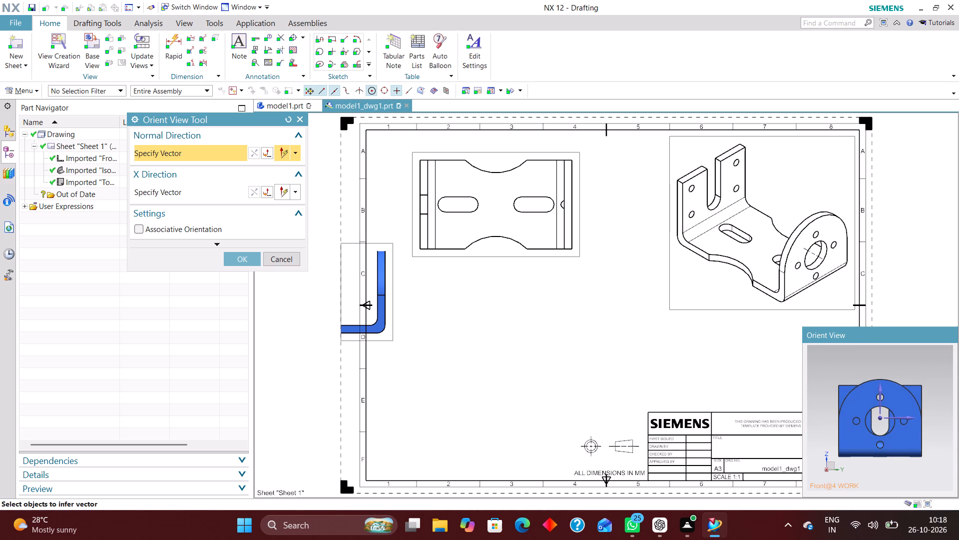
pyautogui.moveTo(870, 370); pyautogui.dragTo(912, 376, button='middle')
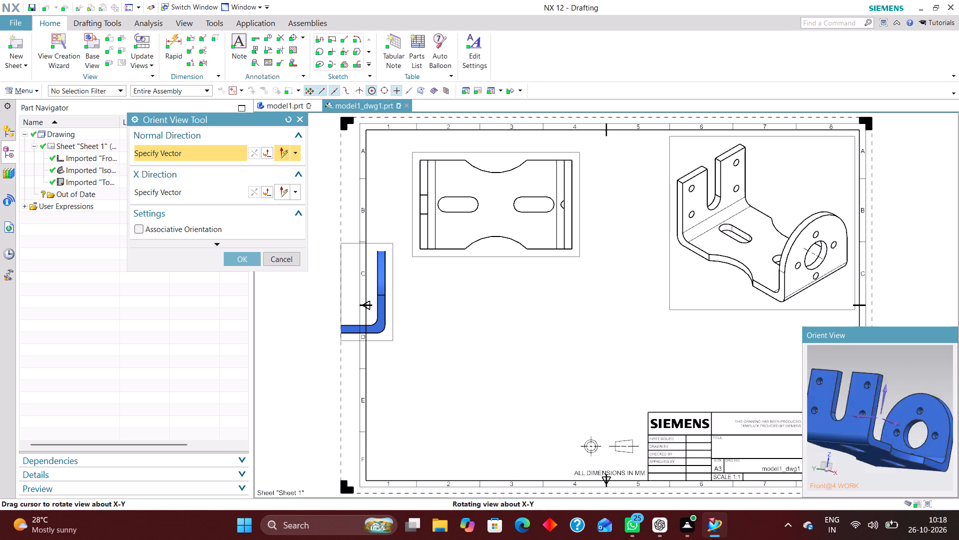
pyautogui.moveTo(912, 376); pyautogui.dragTo(924, 381, button='middle')
pyautogui.moveTo(932, 362); pyautogui.dragTo(889, 365, button='right')
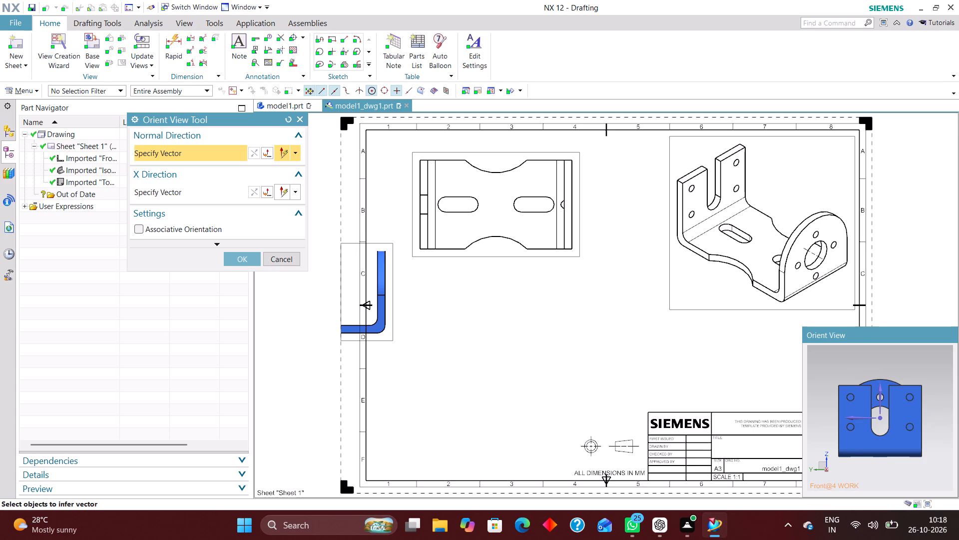
pyautogui.moveTo(924, 365); pyautogui.dragTo(915, 365, button='middle')
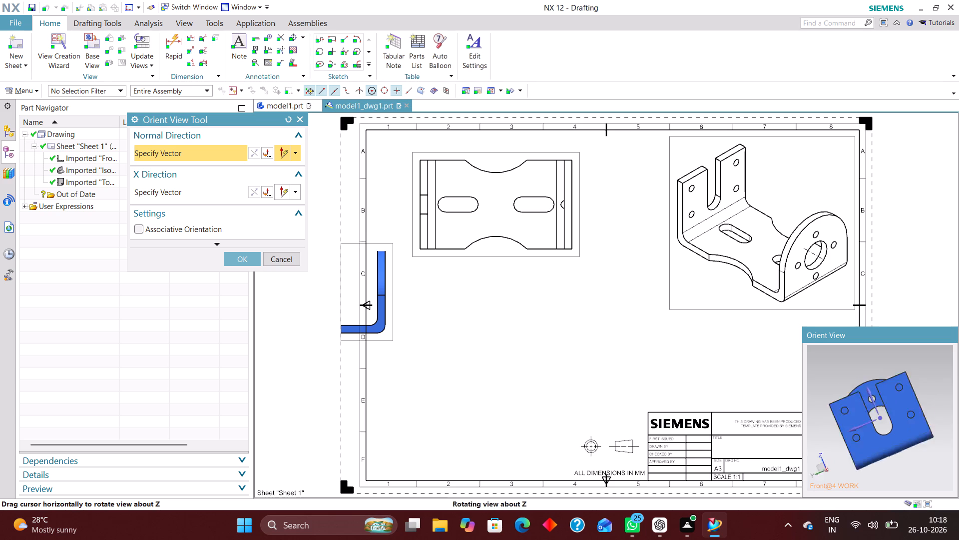
pyautogui.moveTo(915, 365); pyautogui.dragTo(828, 392, button='middle')
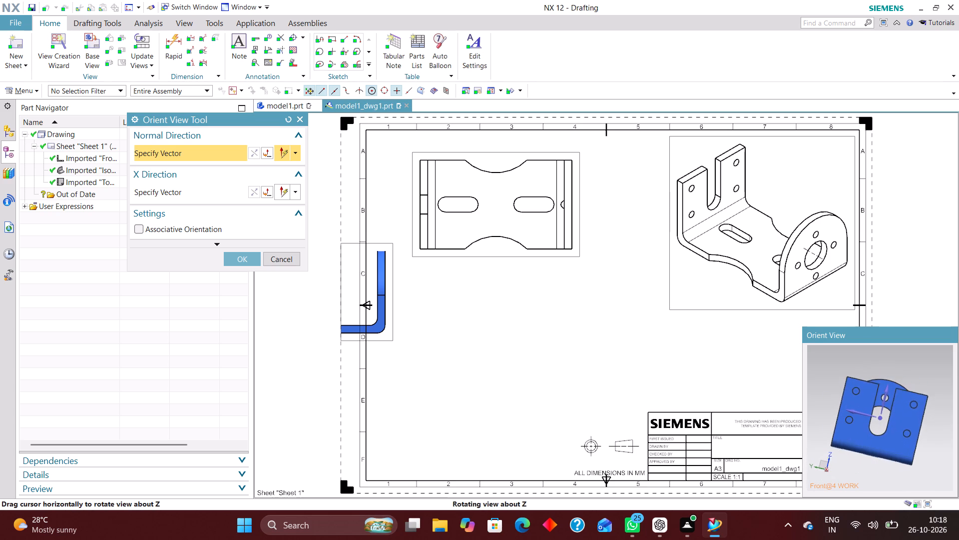
pyautogui.moveTo(828, 392); pyautogui.dragTo(829, 399, button='middle')
pyautogui.moveTo(931, 438); pyautogui.dragTo(880, 435, button='middle')
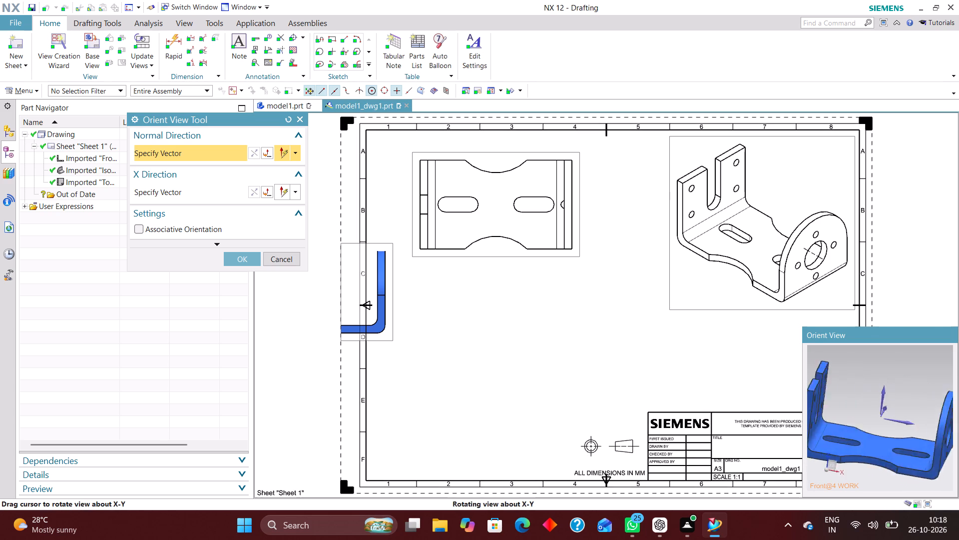
pyautogui.moveTo(880, 435); pyautogui.dragTo(860, 433, button='middle')
pyautogui.moveTo(939, 370); pyautogui.dragTo(902, 371, button='right')
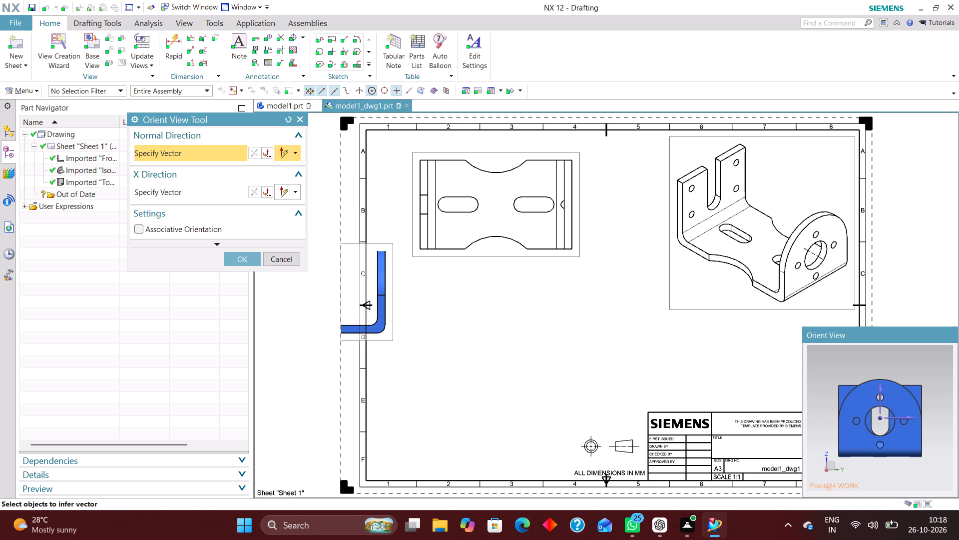
pyautogui.click(240, 255)
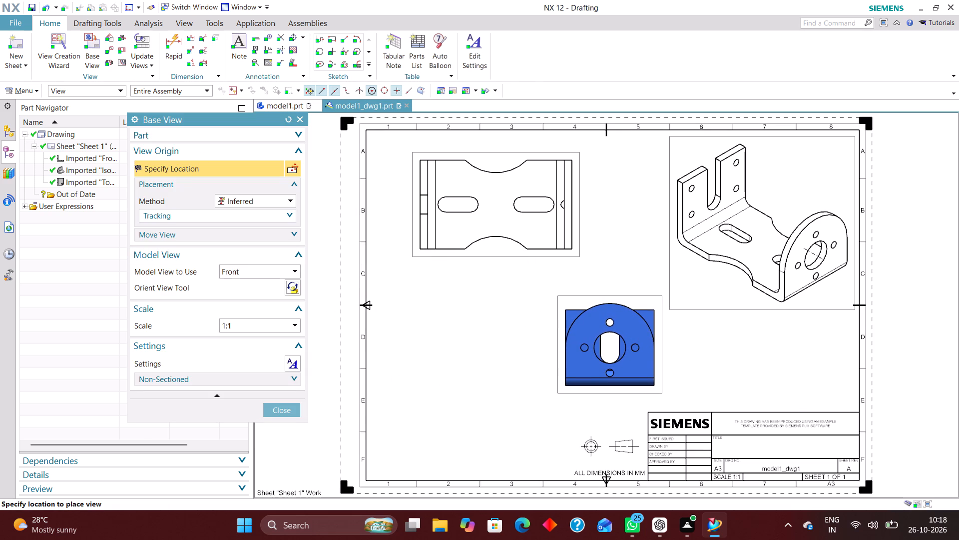
pyautogui.click(612, 332)
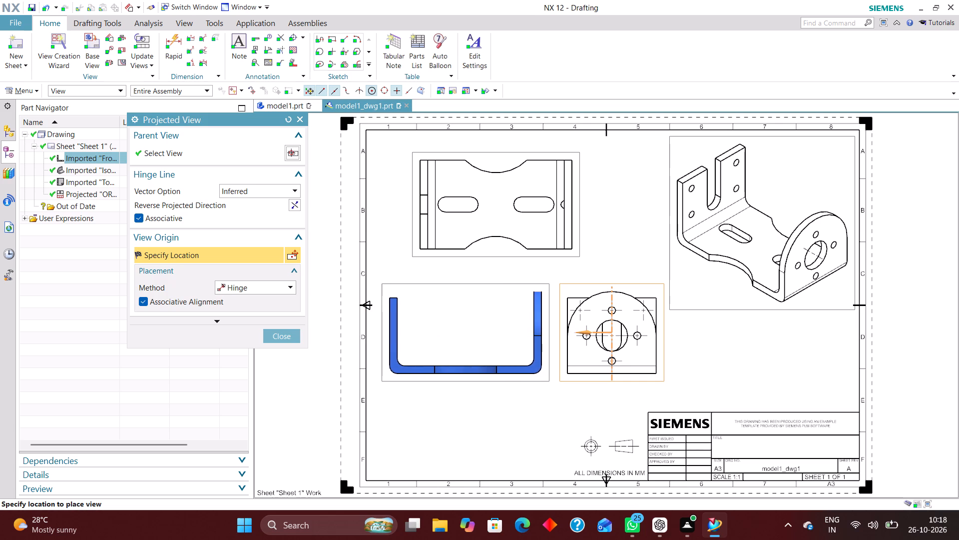
pyautogui.click(290, 119)
pyautogui.click(298, 118)
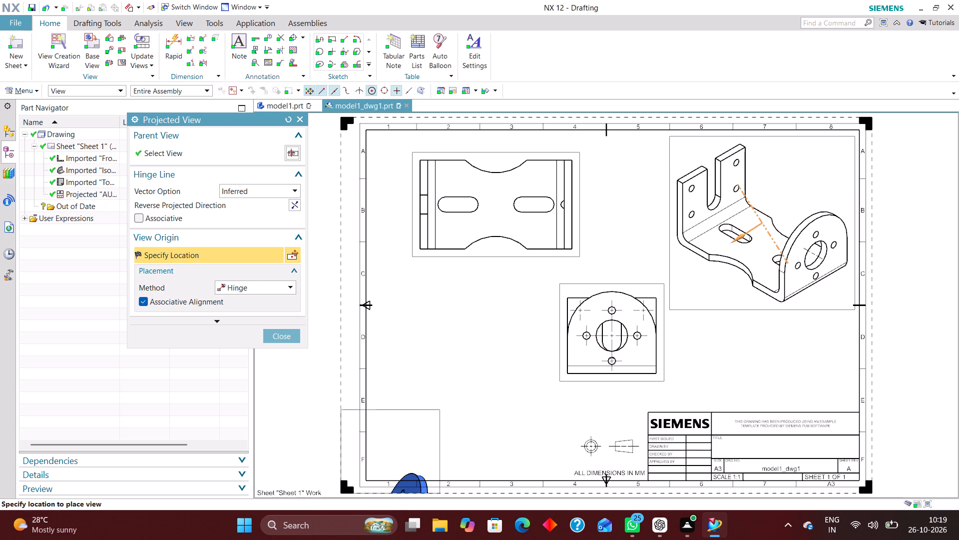
# Place a 1:1 base view beside the rounded-flange view, reorienting the Top model view to face the slotted flange squarely, without projected views.
pyautogui.click(90, 40)
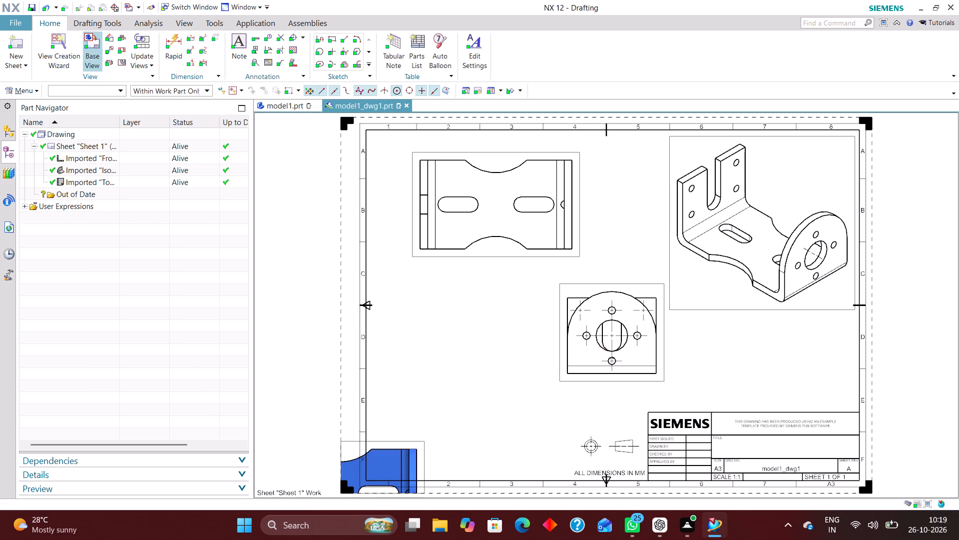
pyautogui.click(293, 287)
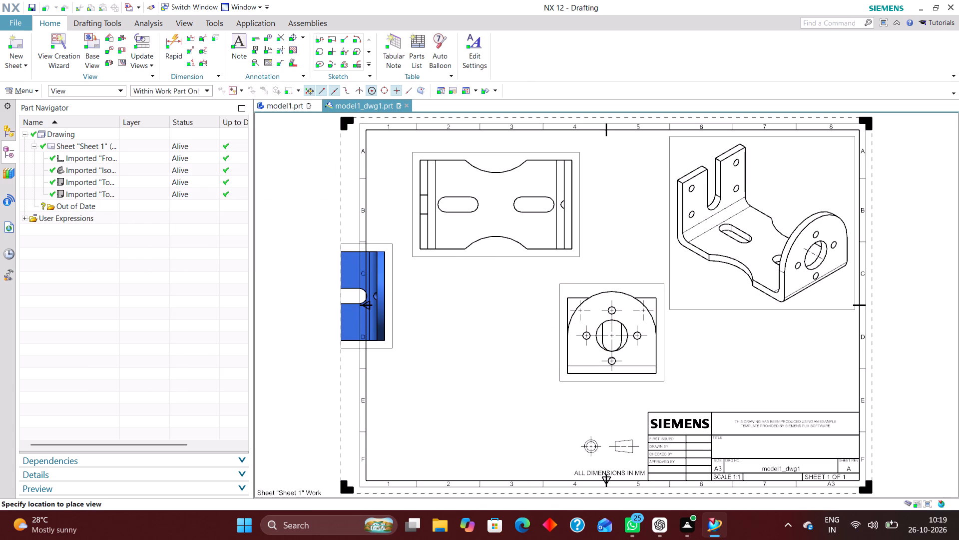
pyautogui.moveTo(896, 465); pyautogui.dragTo(901, 425, button='middle')
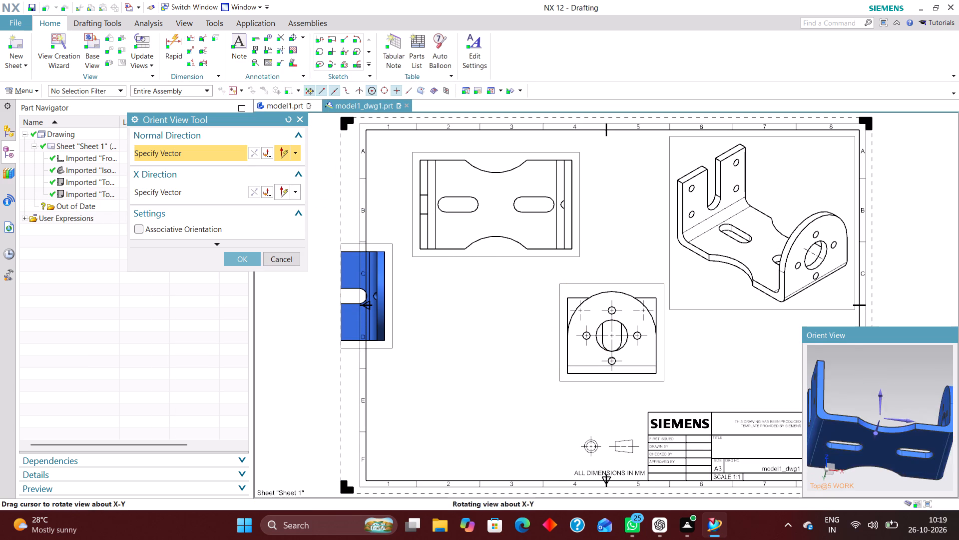
pyautogui.moveTo(901, 425); pyautogui.dragTo(920, 430, button='middle')
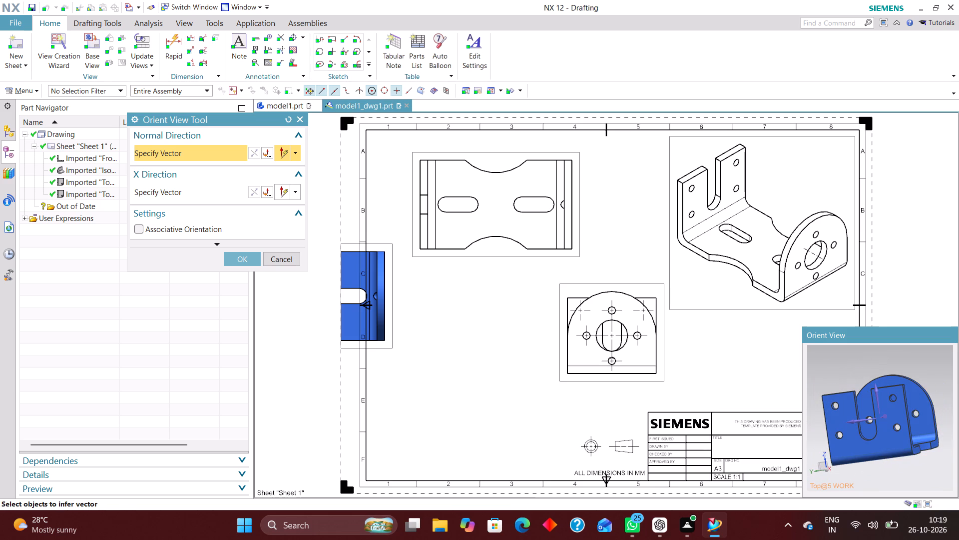
pyautogui.moveTo(934, 369); pyautogui.dragTo(903, 369, button='right')
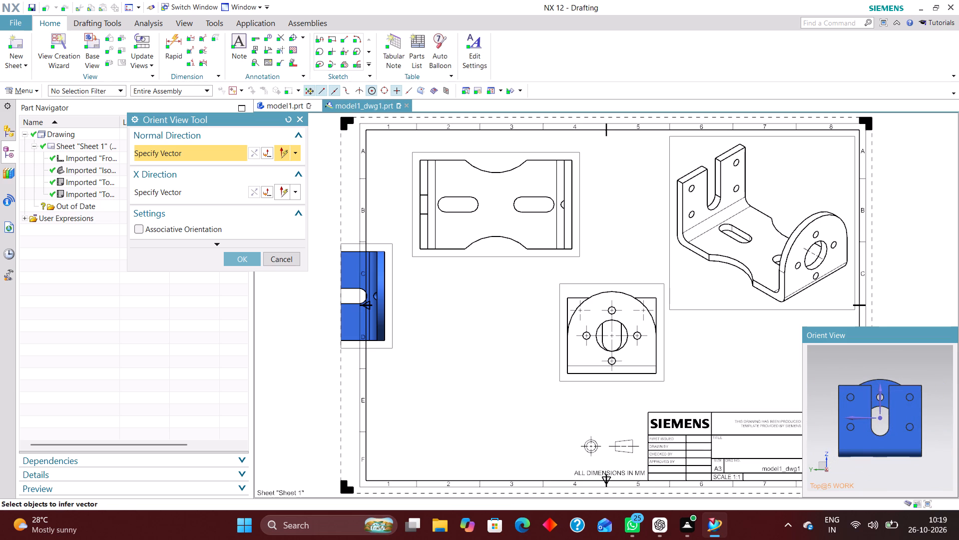
pyautogui.click(246, 256)
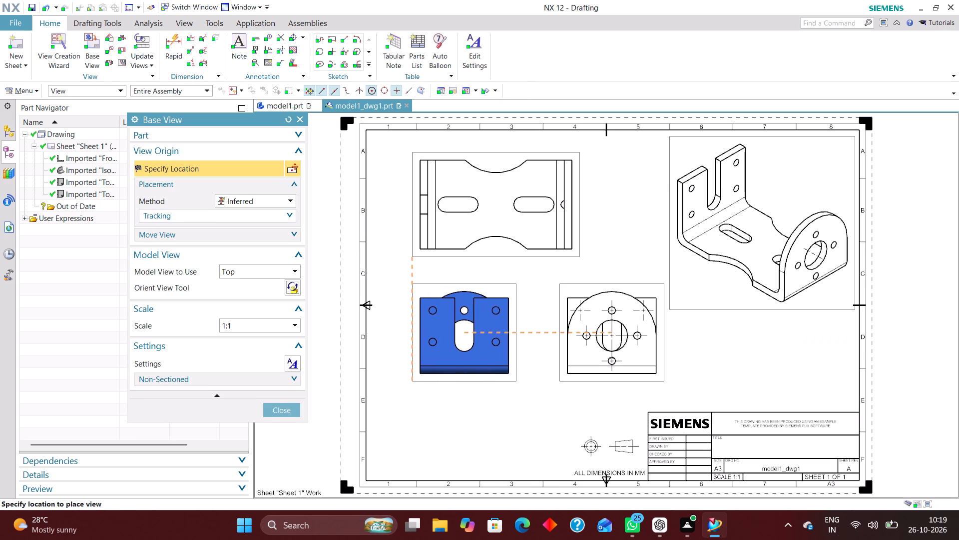
pyautogui.click(458, 328)
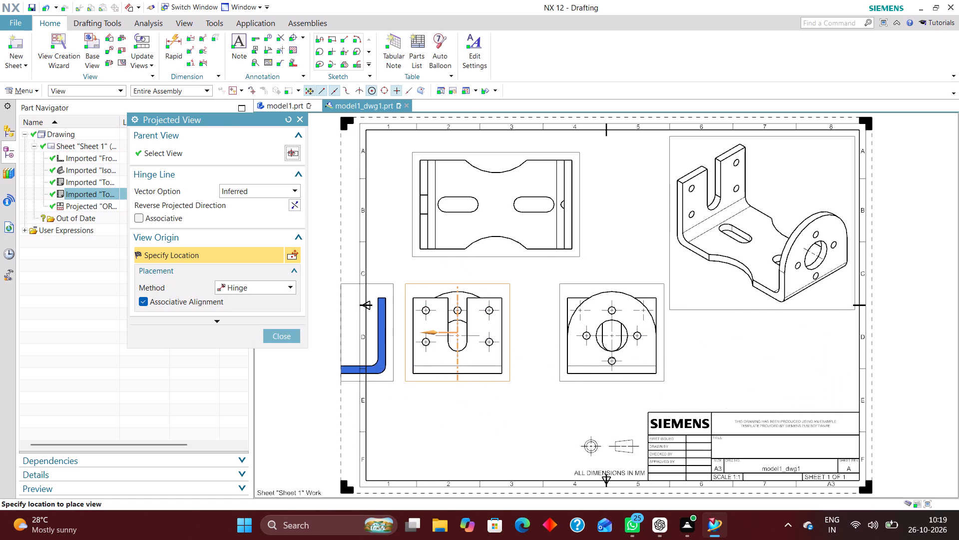
pyautogui.click(295, 340)
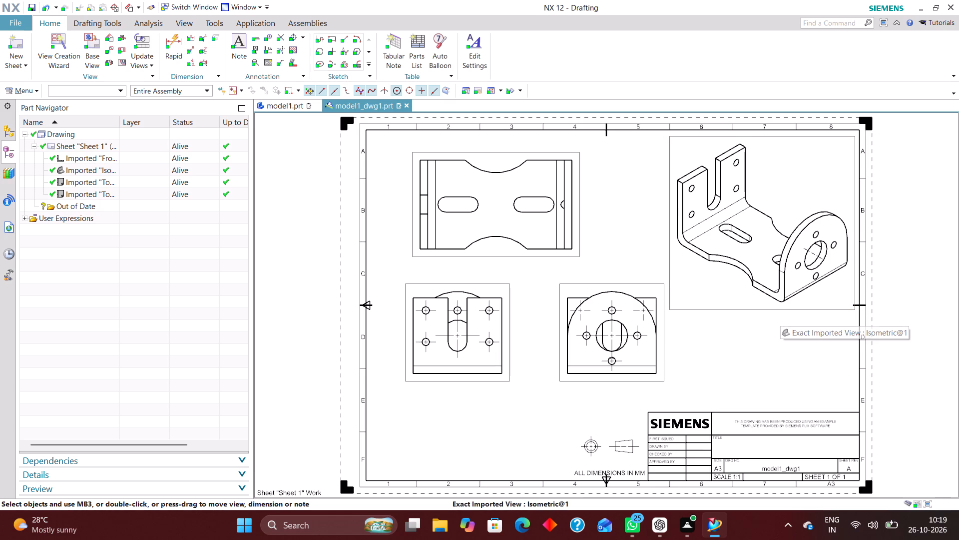
# Move both flange views lower on the sheet, align the slotted-flange view with the top view's edge, and shift the top view slightly down.
pyautogui.moveTo(472, 381); pyautogui.dragTo(476, 410)
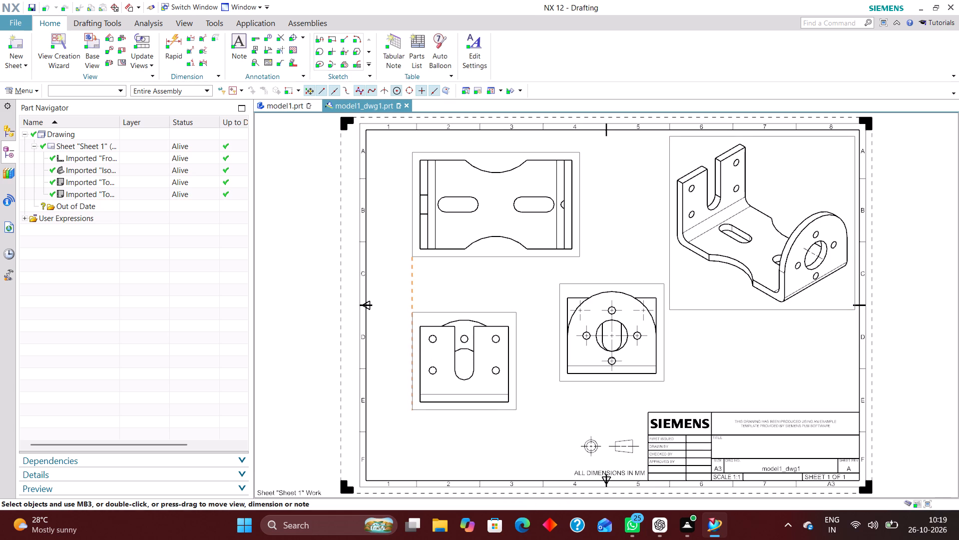
pyautogui.moveTo(476, 410); pyautogui.dragTo(475, 411)
pyautogui.moveTo(611, 380); pyautogui.dragTo(604, 401)
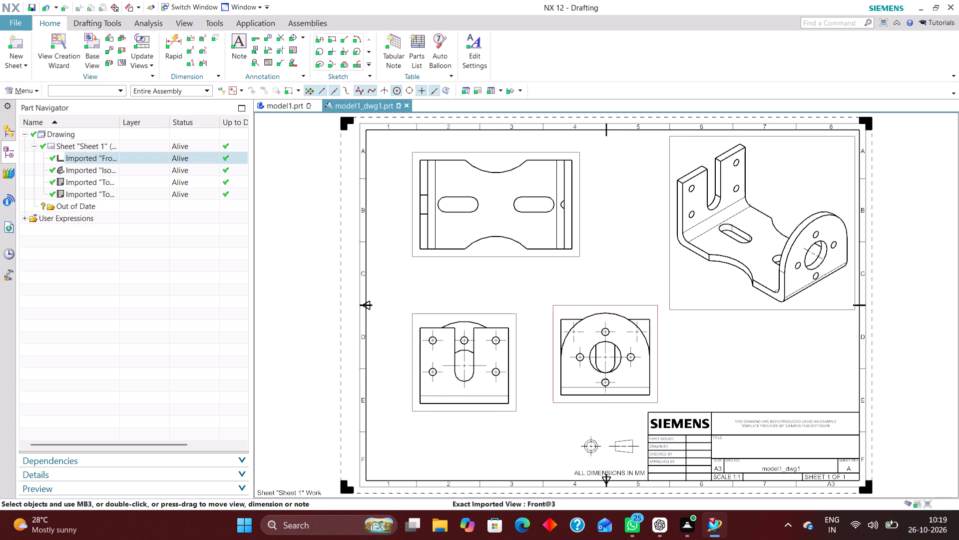
pyautogui.moveTo(500, 254); pyautogui.dragTo(499, 262)
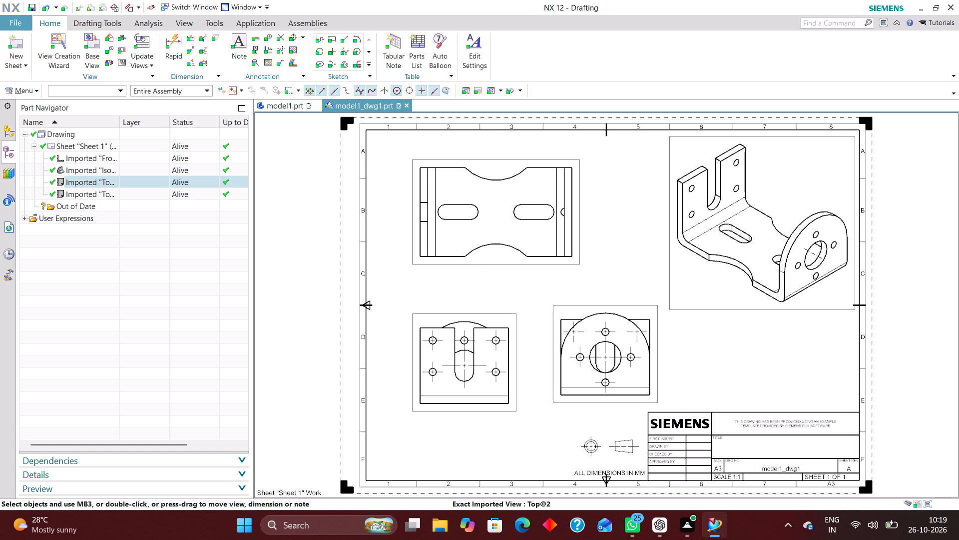
# Set the arrowhead type to Open Arrow for both dimension sides in the drafting preferences.
pyautogui.click(33, 87)
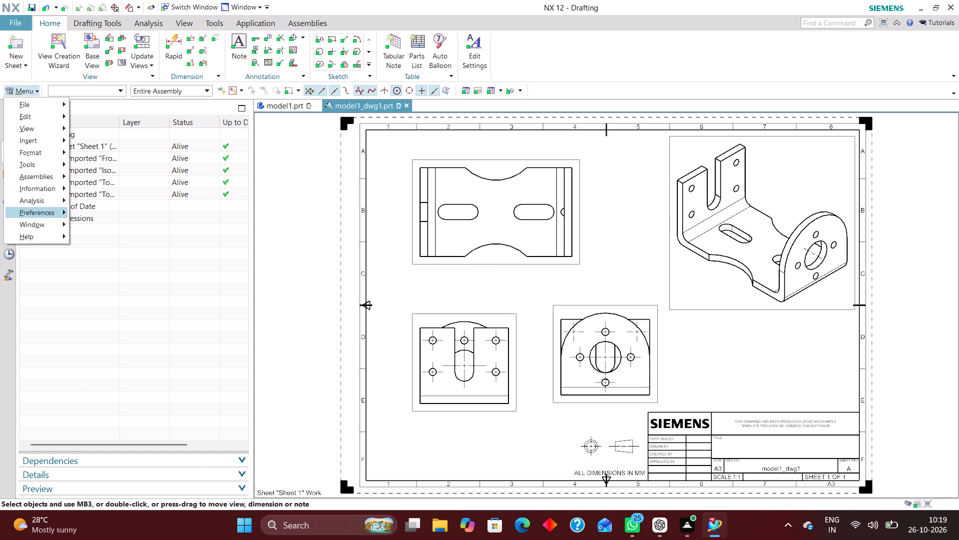
pyautogui.click(34, 214)
pyautogui.click(101, 246)
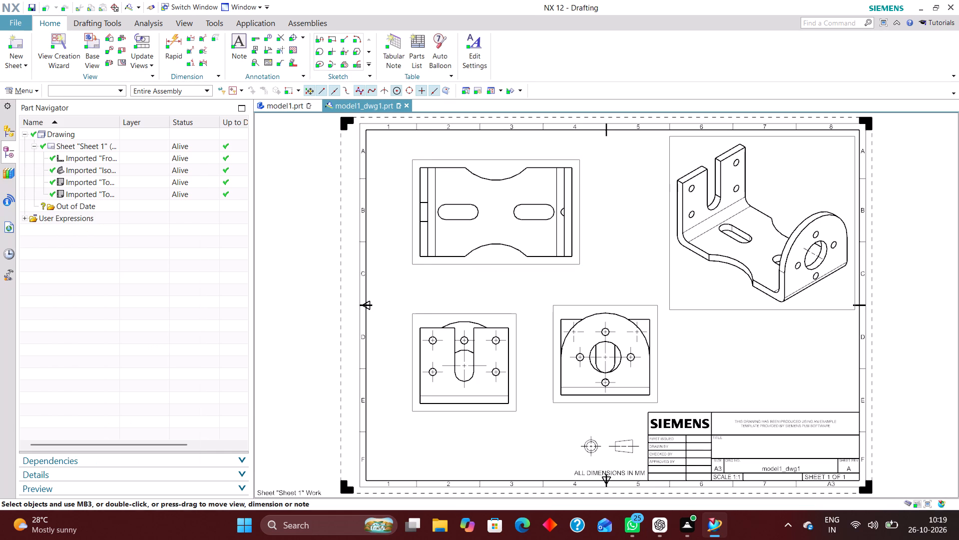
pyautogui.scroll(5, 182, 217)
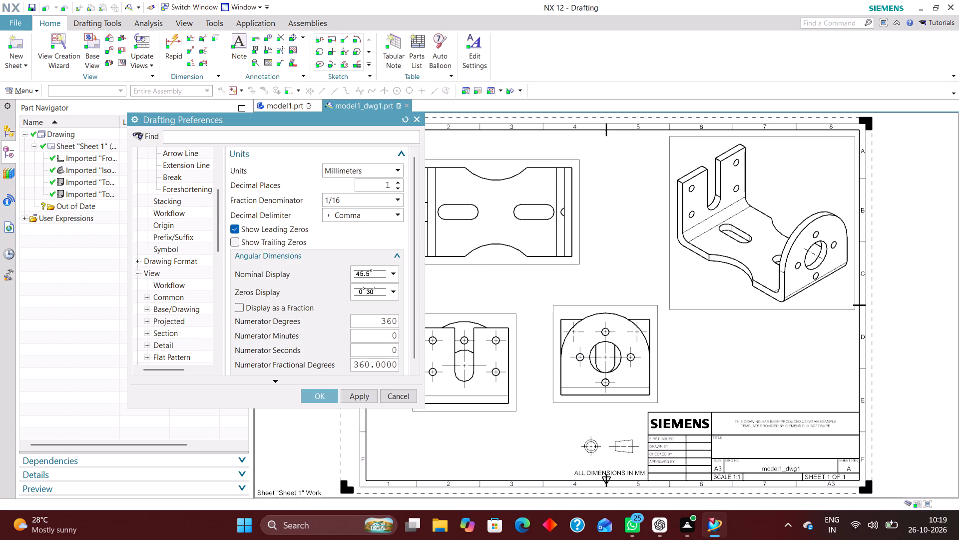
pyautogui.scroll(4, 180, 232)
pyautogui.click(176, 247)
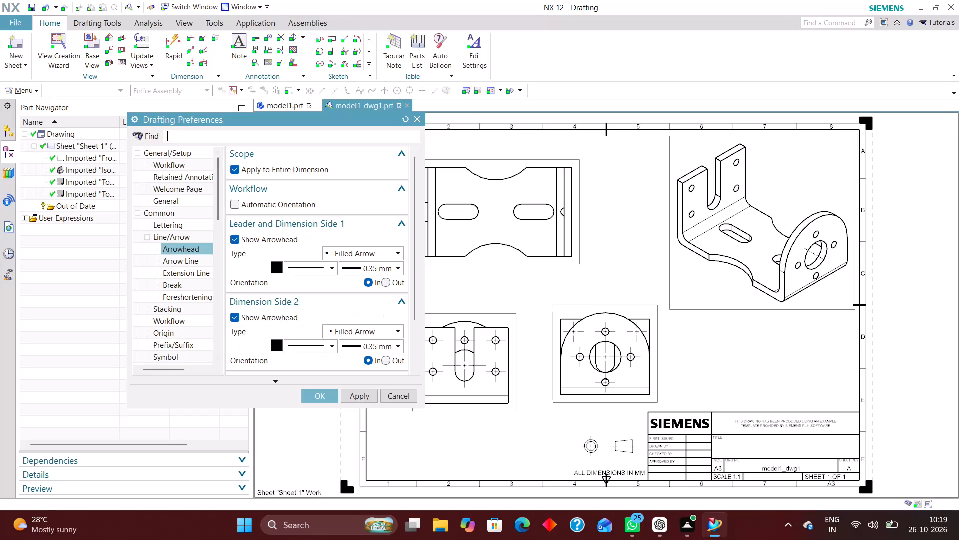
pyautogui.click(355, 251)
pyautogui.click(349, 269)
pyautogui.click(361, 251)
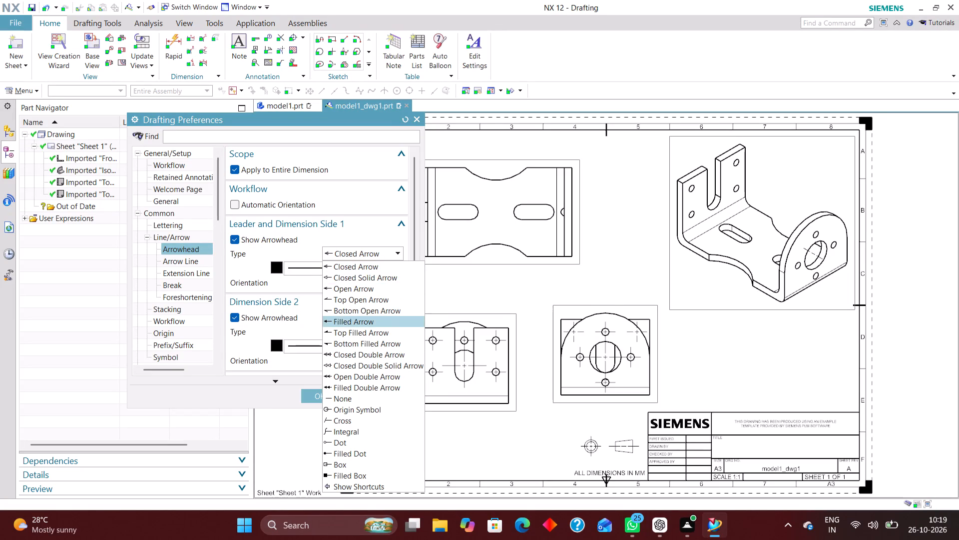
pyautogui.click(354, 288)
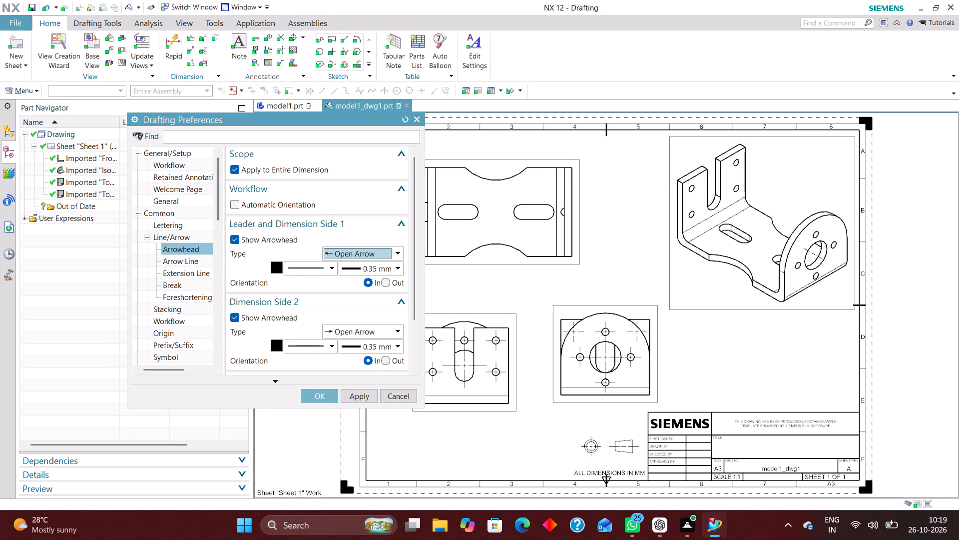
# Set the extension line gap to 2 for both dimension sides in the drafting preferences.
pyautogui.click(171, 270)
pyautogui.moveTo(369, 235); pyautogui.dragTo(456, 234)
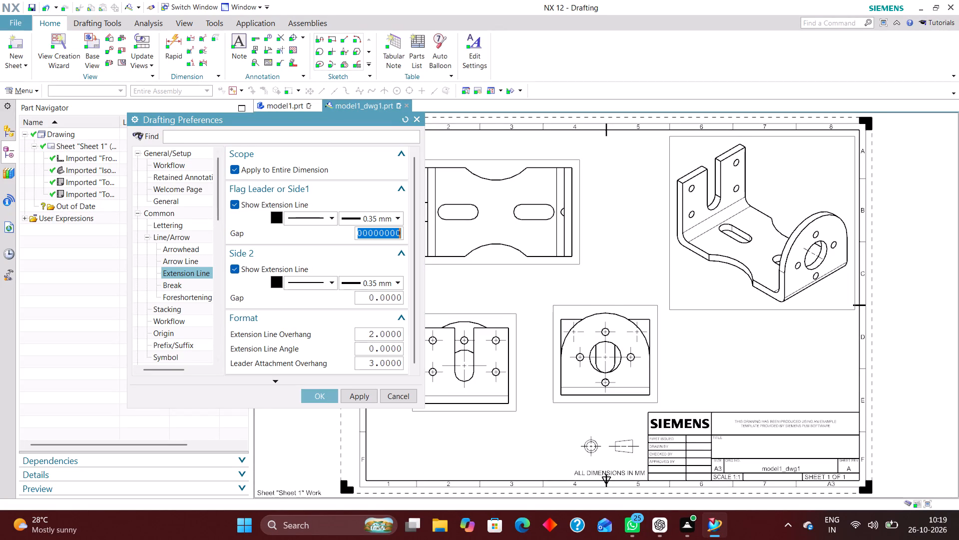
pyautogui.press('2')
pyautogui.press('Return')
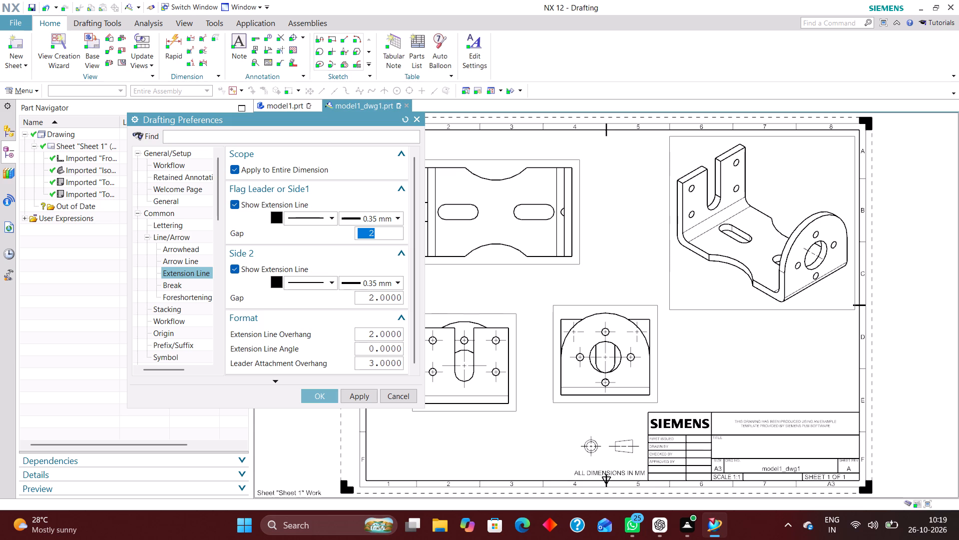
# Set the decimal delimiter of the dimension text units to Period and apply the drafting preferences.
pyautogui.scroll(-12, 176, 284)
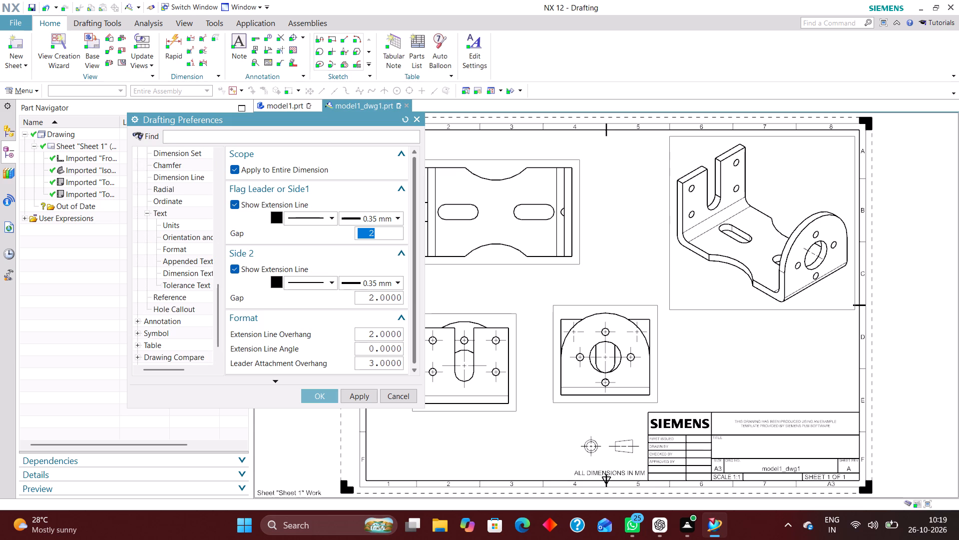
pyautogui.click(193, 236)
pyautogui.click(187, 225)
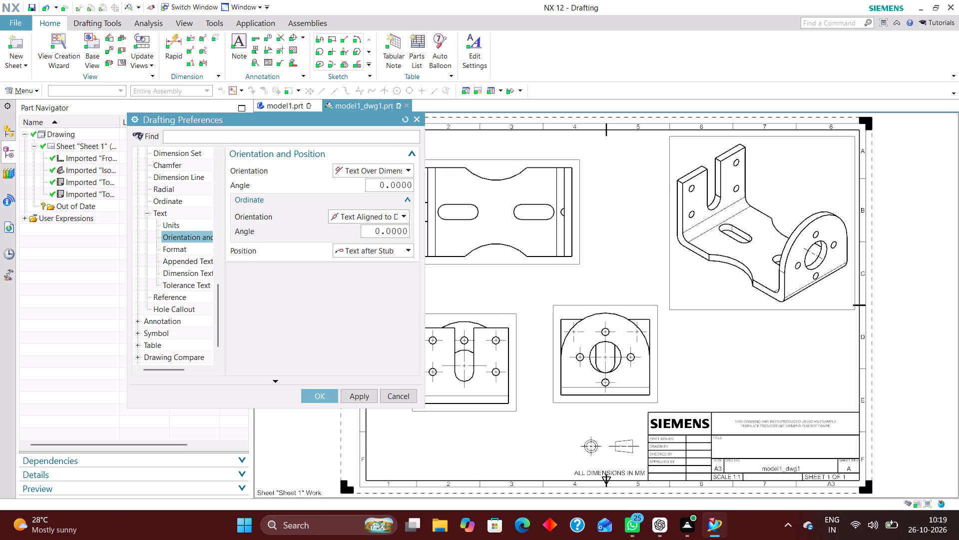
pyautogui.click(339, 213)
pyautogui.click(337, 226)
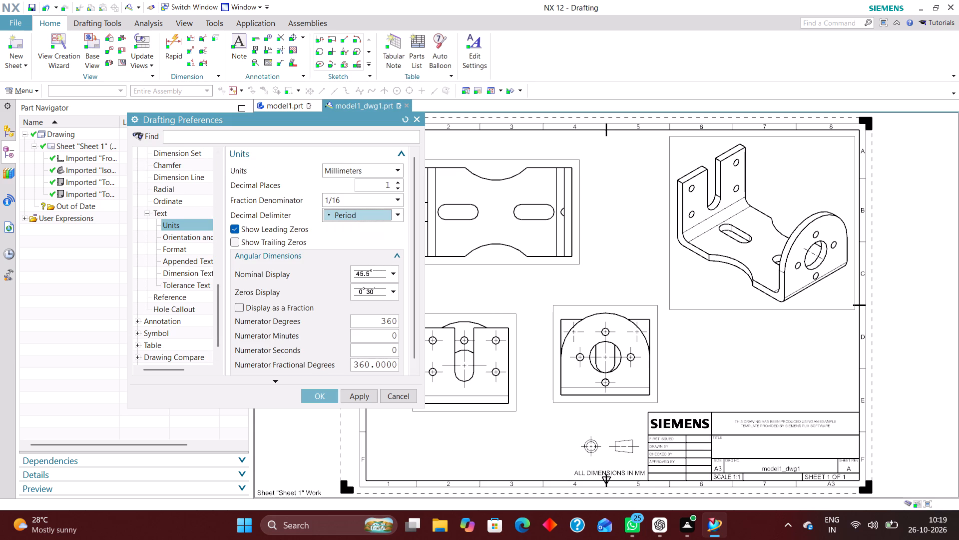
pyautogui.click(320, 398)
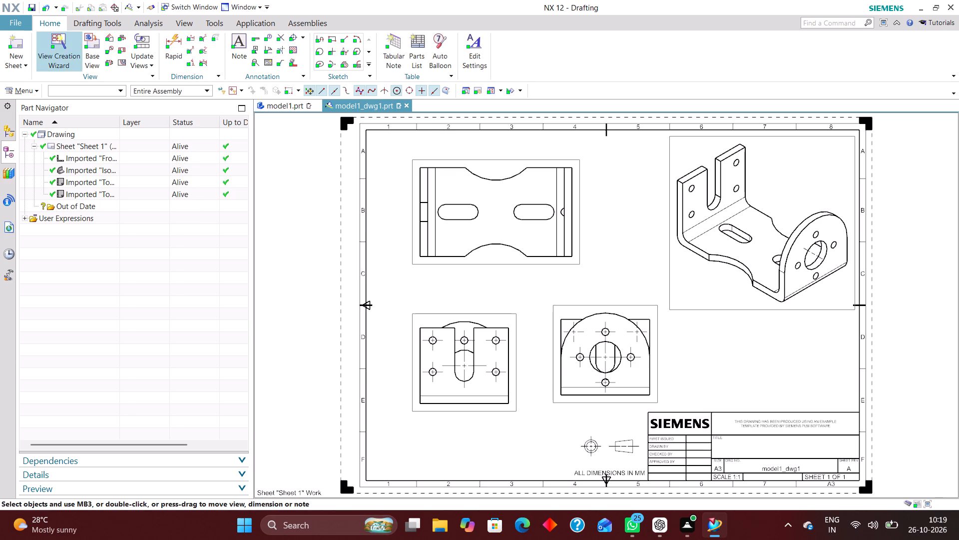
# Add a Rapid Dimension with the Inferred method for the top view's overall length, placed below the view.
pyautogui.click(167, 38)
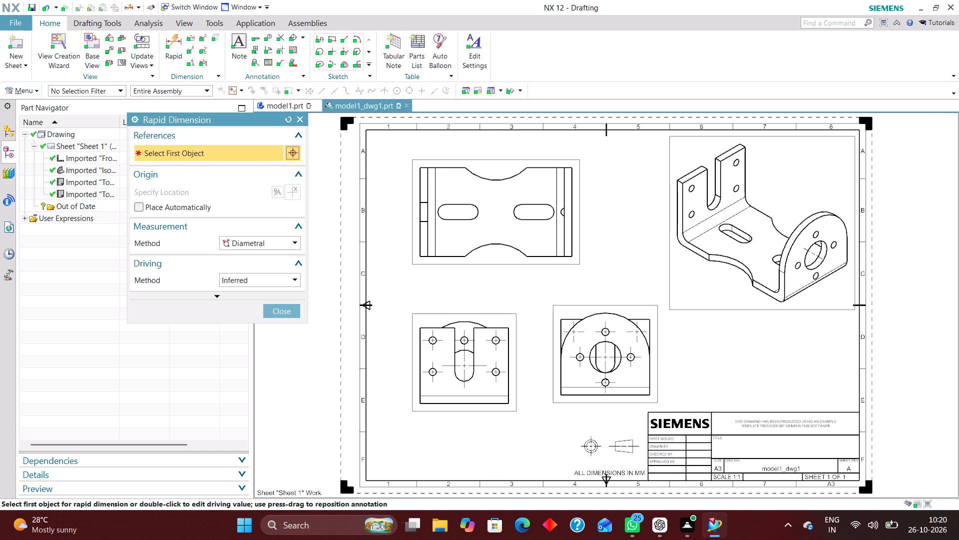
pyautogui.click(264, 241)
pyautogui.click(261, 254)
pyautogui.scroll(2, 402, 273)
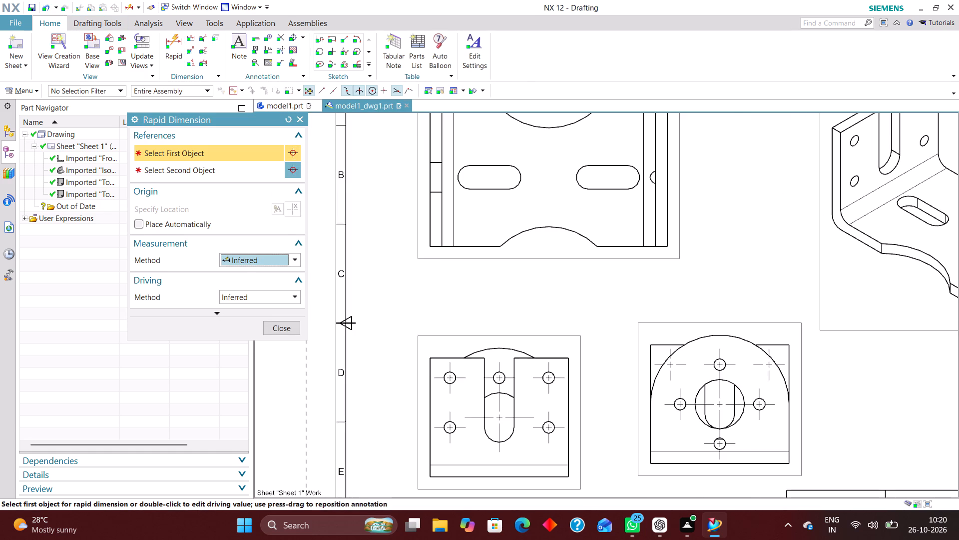
pyautogui.click(429, 246)
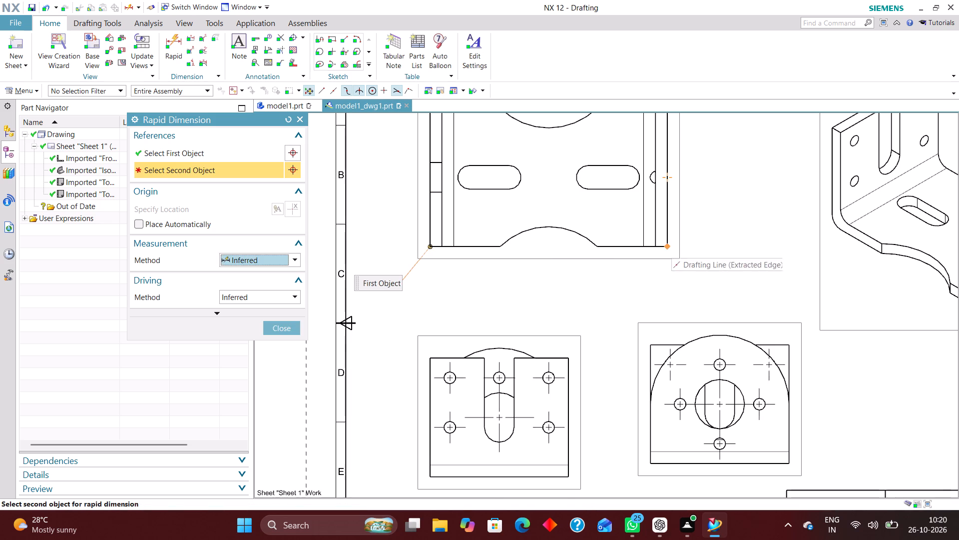
pyautogui.click(671, 244)
pyautogui.click(539, 295)
# Dimension the top view's overall width between its left-hand corners, placing the dimension left of the view.
pyautogui.scroll(-1, 531, 299)
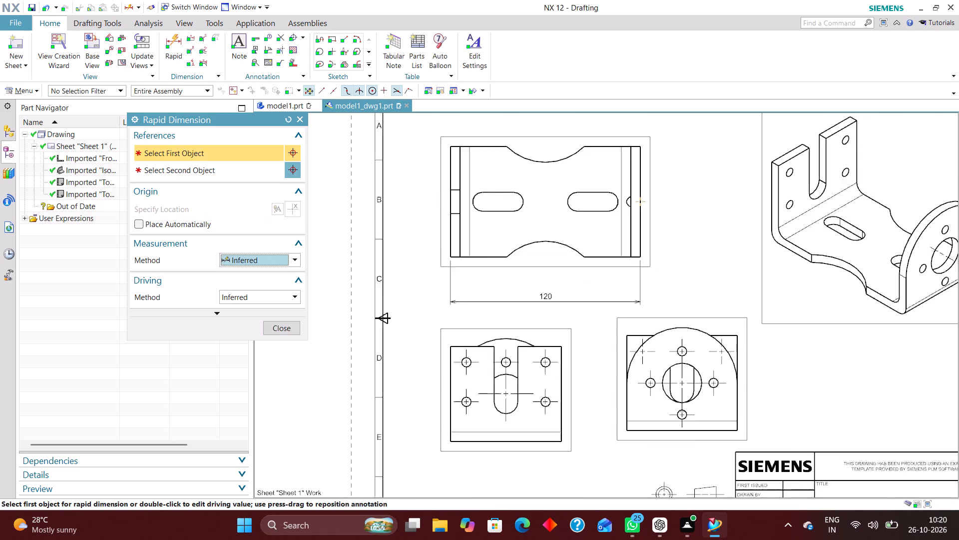
pyautogui.scroll(-1, 531, 299)
pyautogui.scroll(4, 465, 192)
pyautogui.click(468, 163)
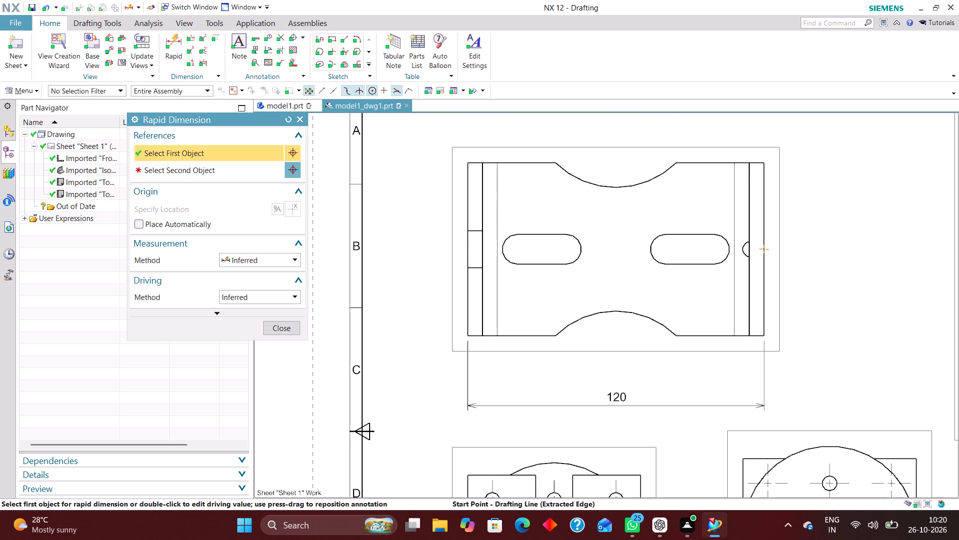
pyautogui.click(468, 333)
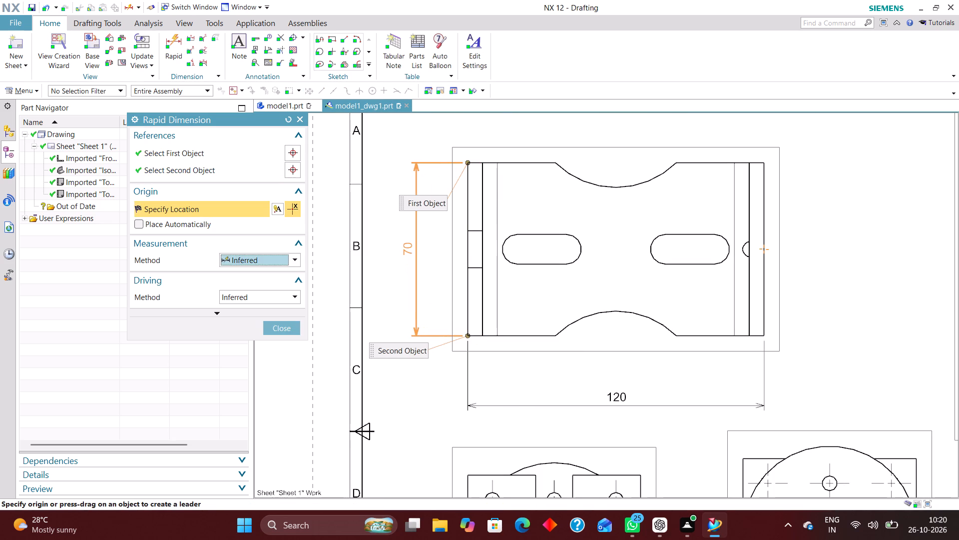
pyautogui.click(406, 256)
# Dimension the centre-to-centre length of the left slot in the top view, placed just above the slot.
pyautogui.scroll(-3, 487, 266)
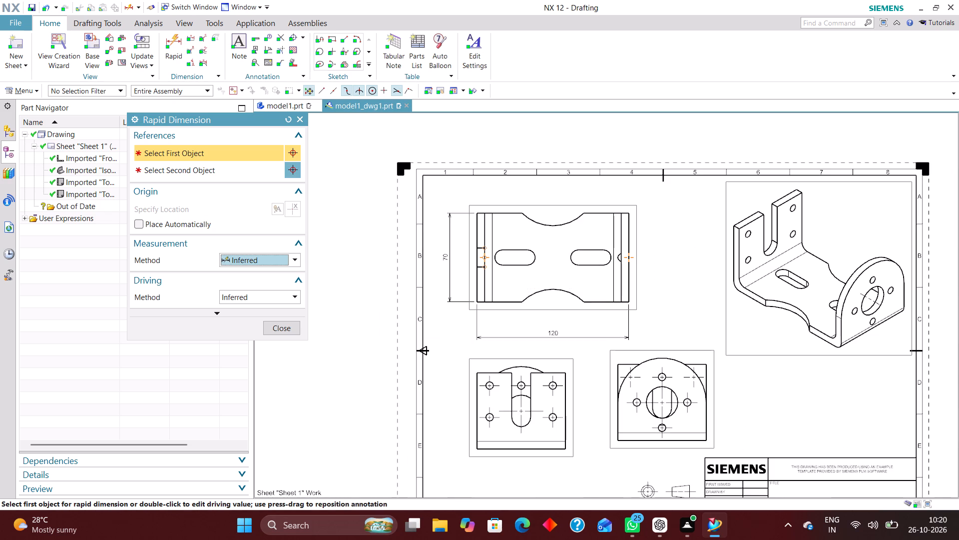
pyautogui.scroll(4, 496, 262)
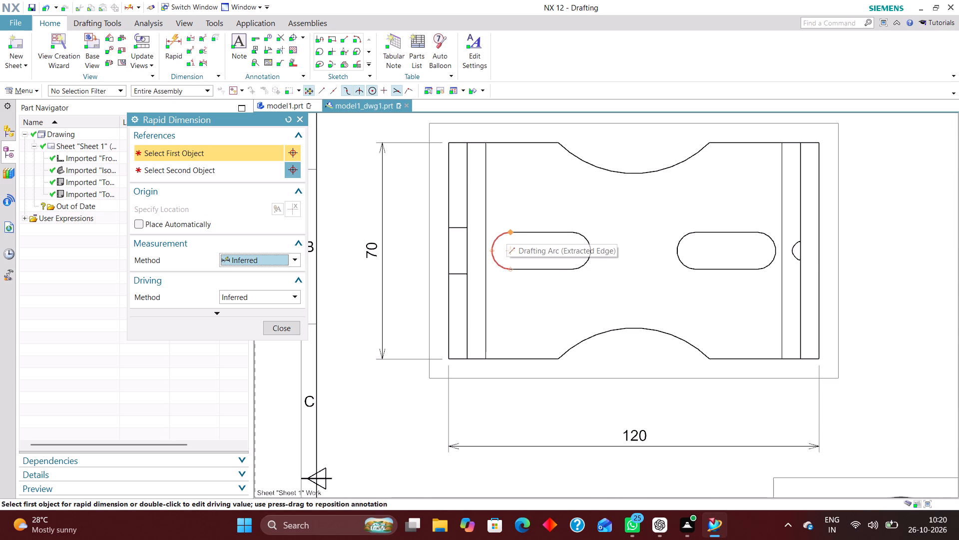
pyautogui.click(509, 233)
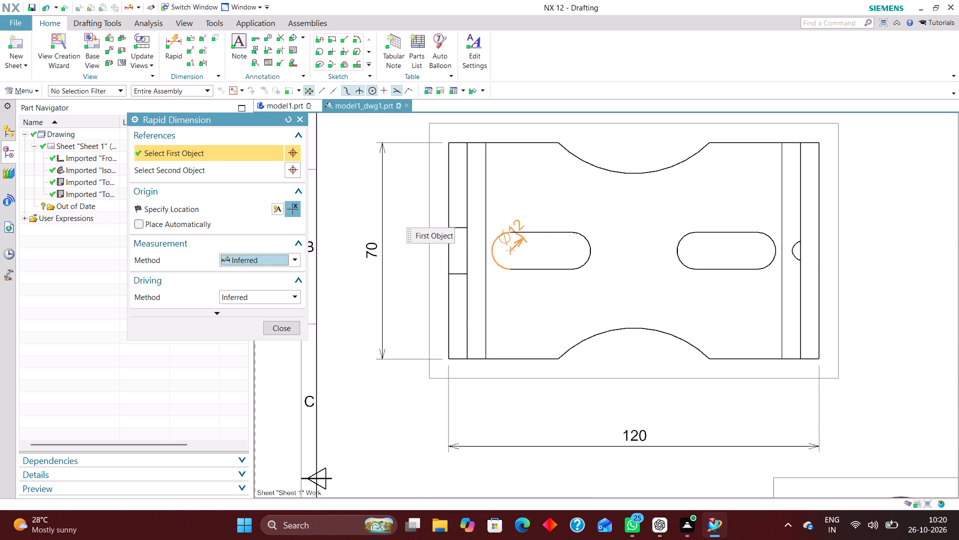
pyautogui.click(573, 231)
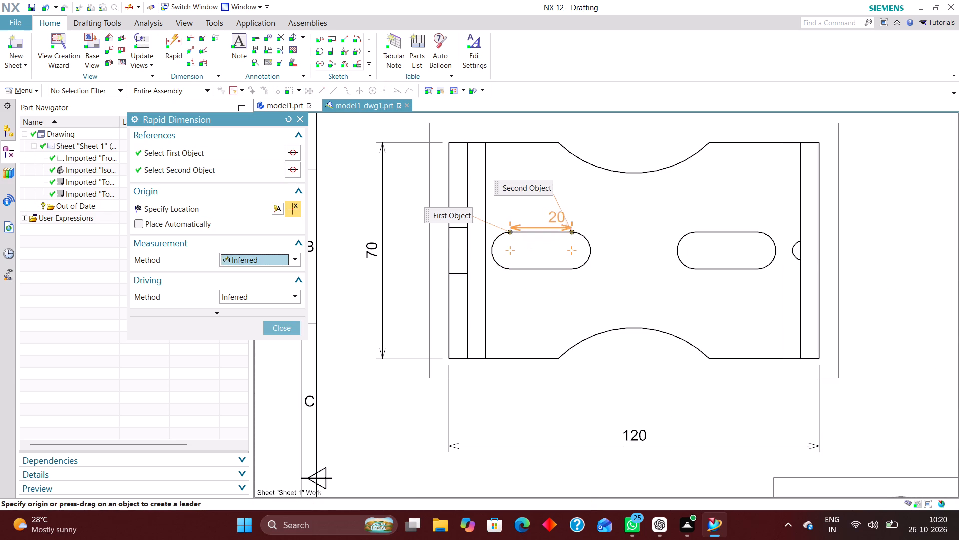
pyautogui.click(541, 204)
# Dimension the vertical distance from the top view's lower edge to the left slot's centre, placed inside the overall width dimension.
pyautogui.scroll(-4, 534, 247)
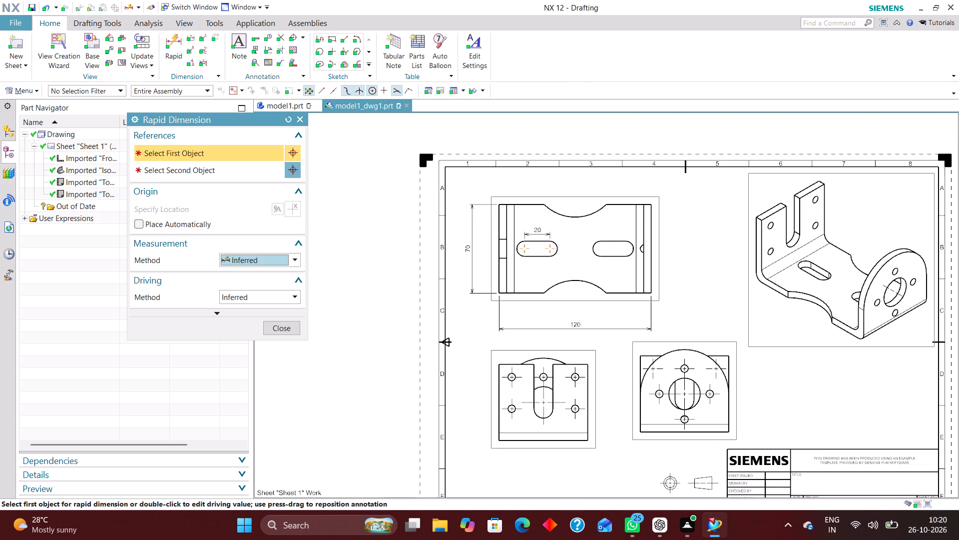
pyautogui.scroll(1, 563, 255)
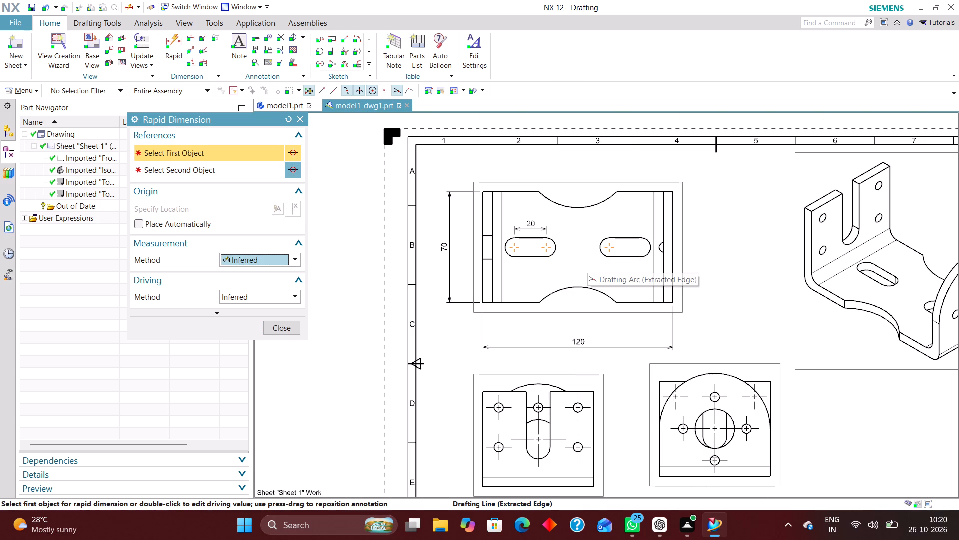
pyautogui.scroll(5, 515, 266)
pyautogui.scroll(-3, 528, 279)
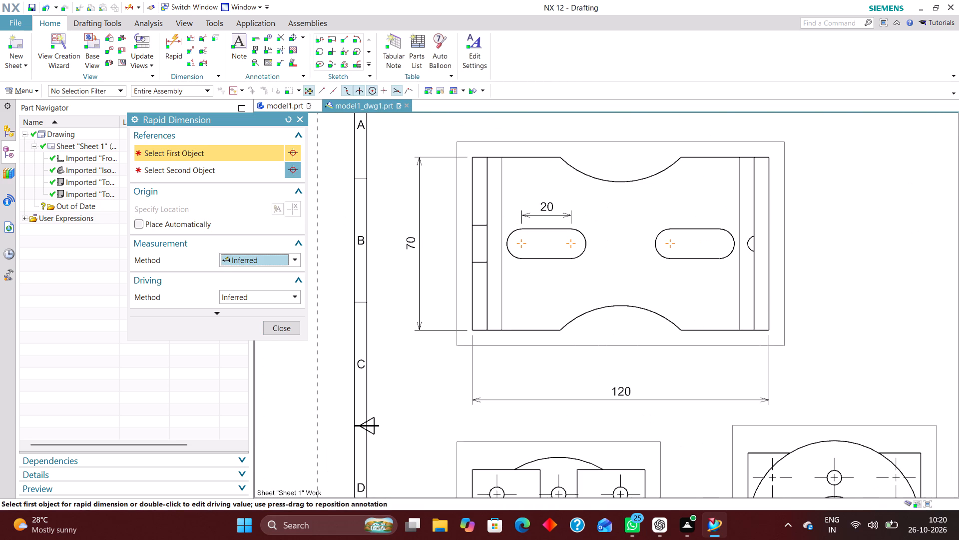
pyautogui.click(559, 328)
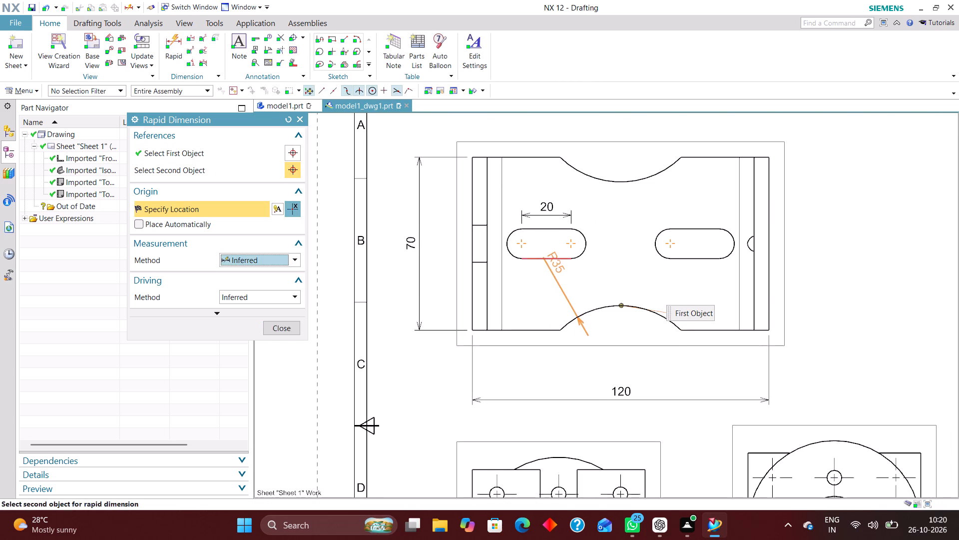
pyautogui.click(569, 242)
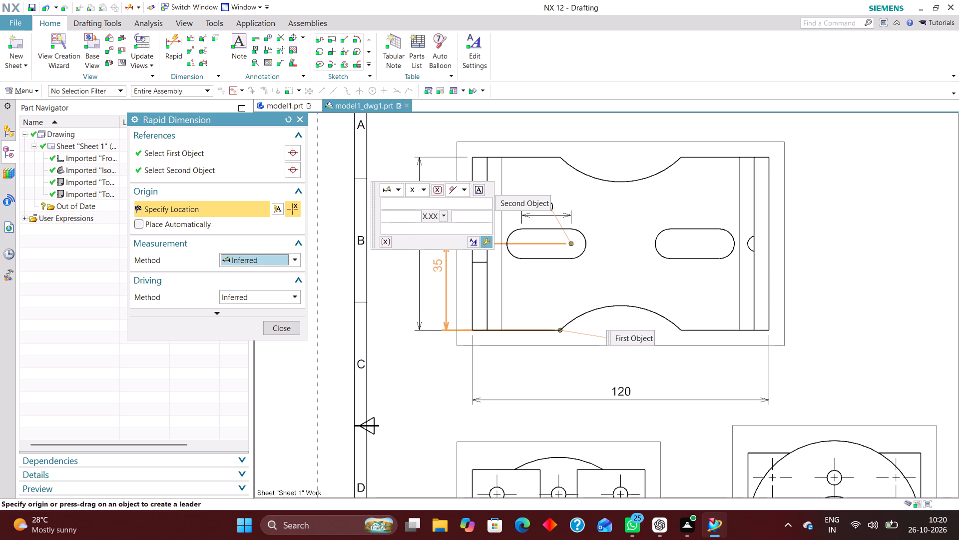
pyautogui.click(438, 266)
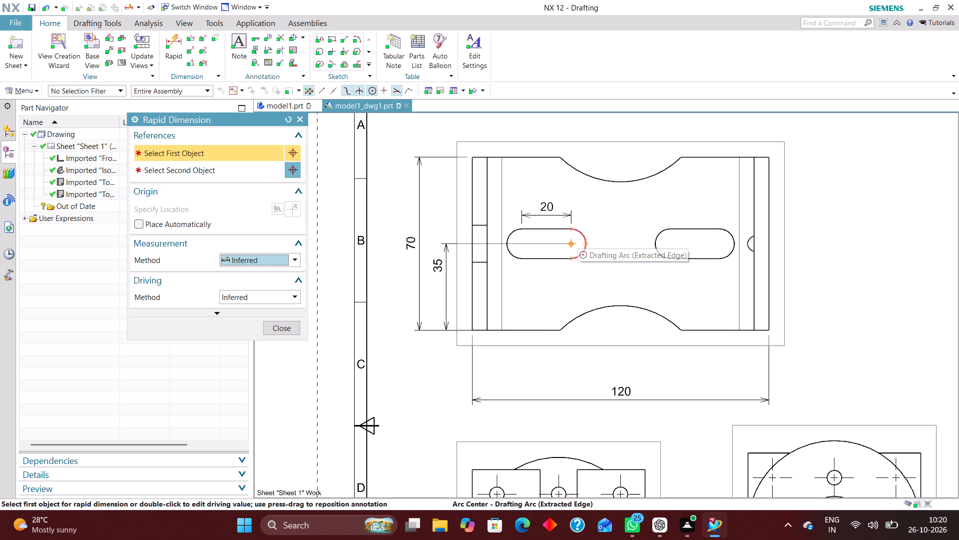
# Add a Radial dimension to the lower curved cutout in the top view, placing its text above the arc.
pyautogui.click(291, 258)
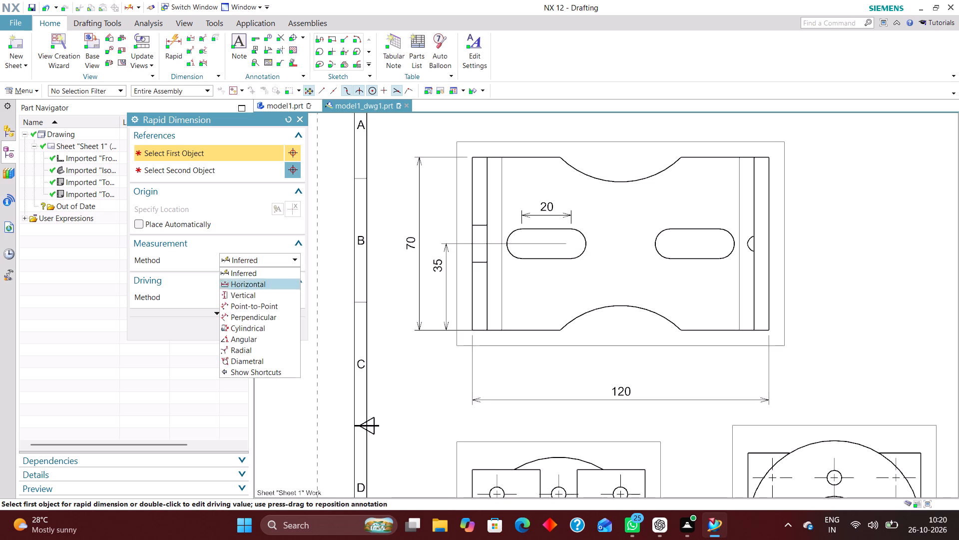
pyautogui.click(251, 344)
pyautogui.click(629, 307)
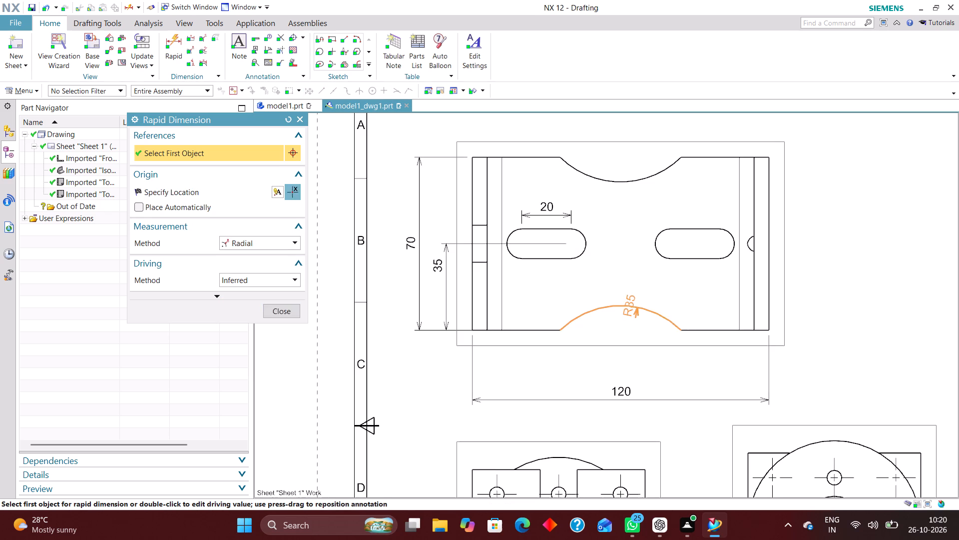
pyautogui.click(631, 264)
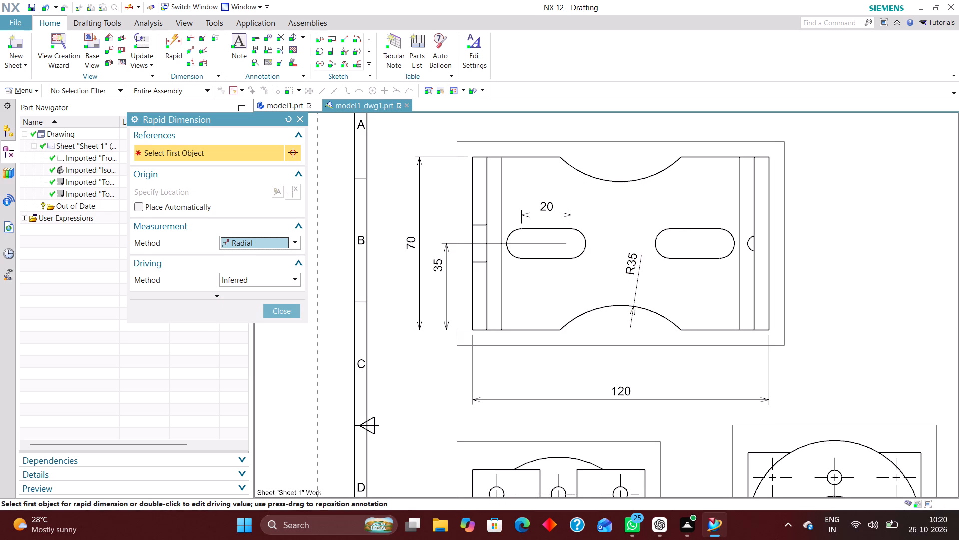
# Add a Radial dimension to the large outer arc of the round-topped flange view, placing its text above the view.
pyautogui.scroll(-3, 696, 240)
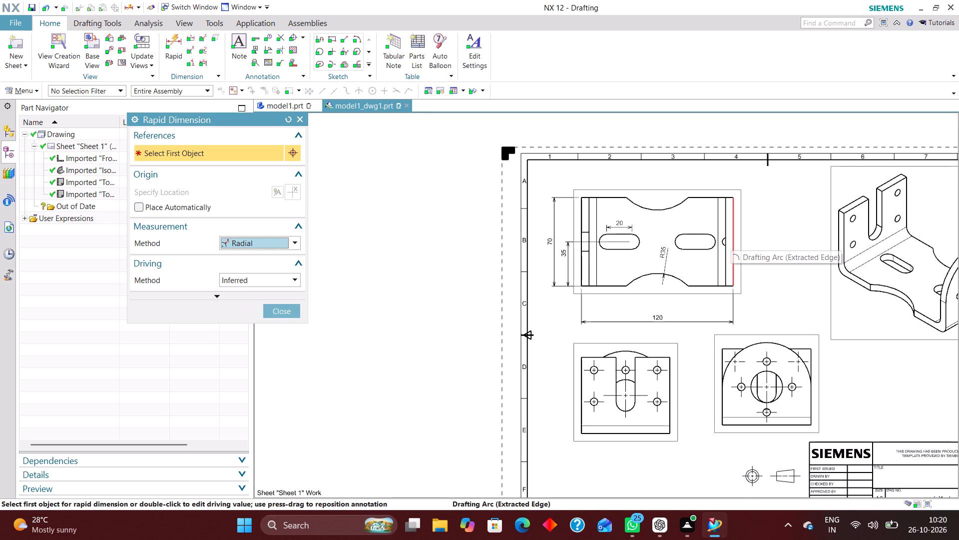
pyautogui.scroll(-1, 653, 247)
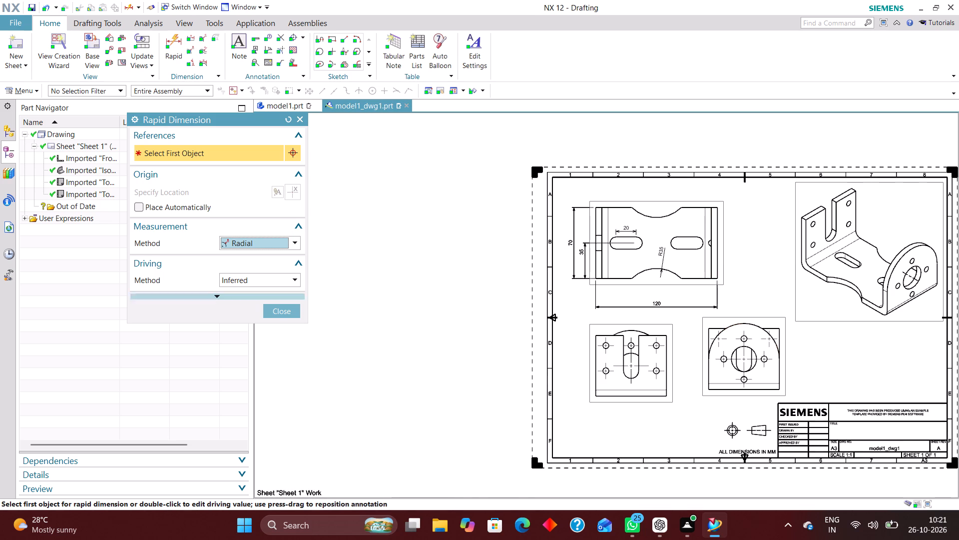
pyautogui.scroll(4, 779, 328)
pyautogui.scroll(-2, 702, 304)
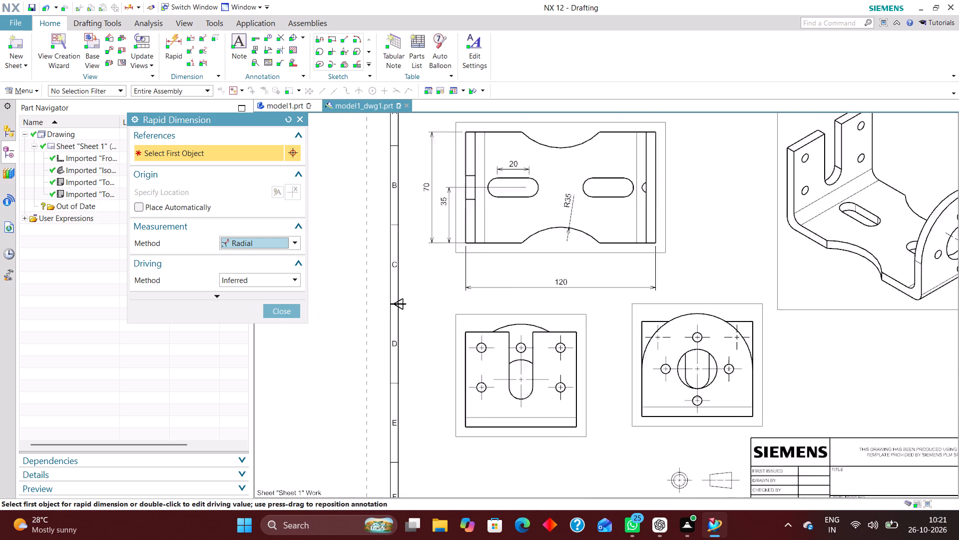
pyautogui.scroll(-1, 701, 304)
pyautogui.scroll(5, 730, 308)
pyautogui.click(665, 321)
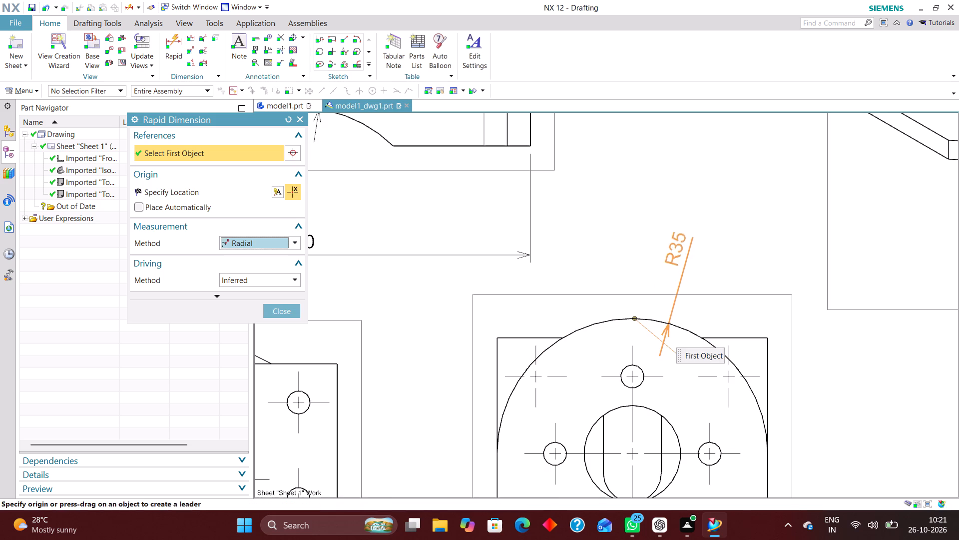
pyautogui.click(685, 214)
# Dimension the round-topped flange view's overall width between its lower corners using the Inferred method, placing the dimension below the view.
pyautogui.scroll(-4, 628, 218)
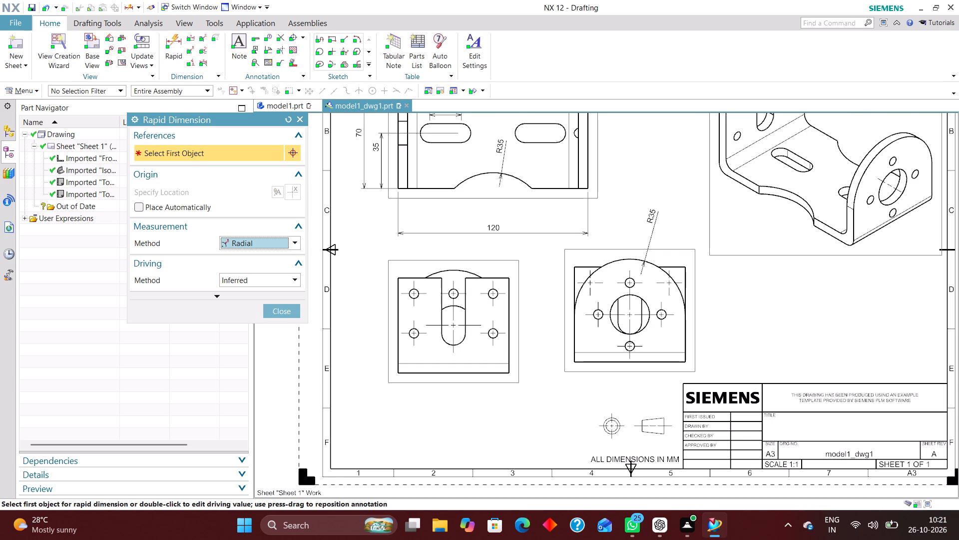
pyautogui.click(294, 238)
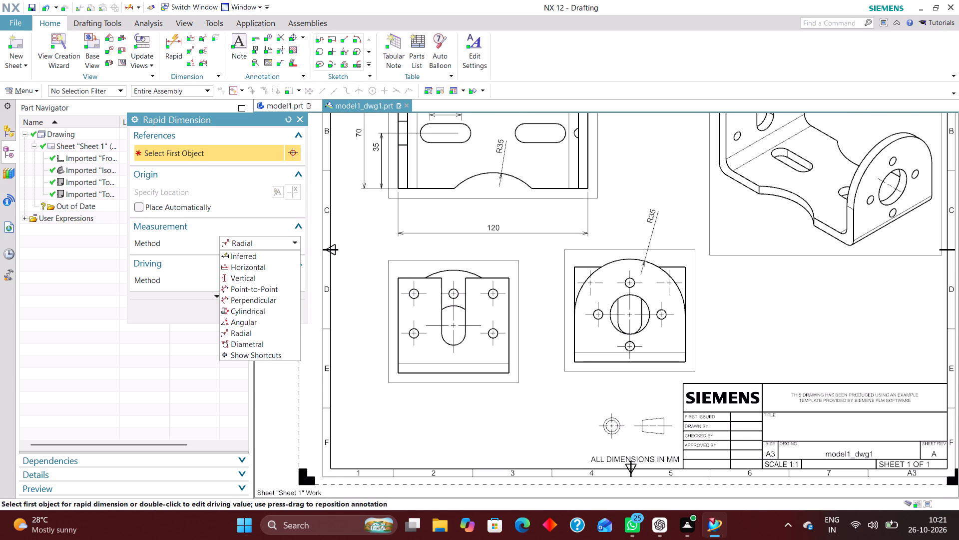
pyautogui.click(281, 260)
pyautogui.click(574, 364)
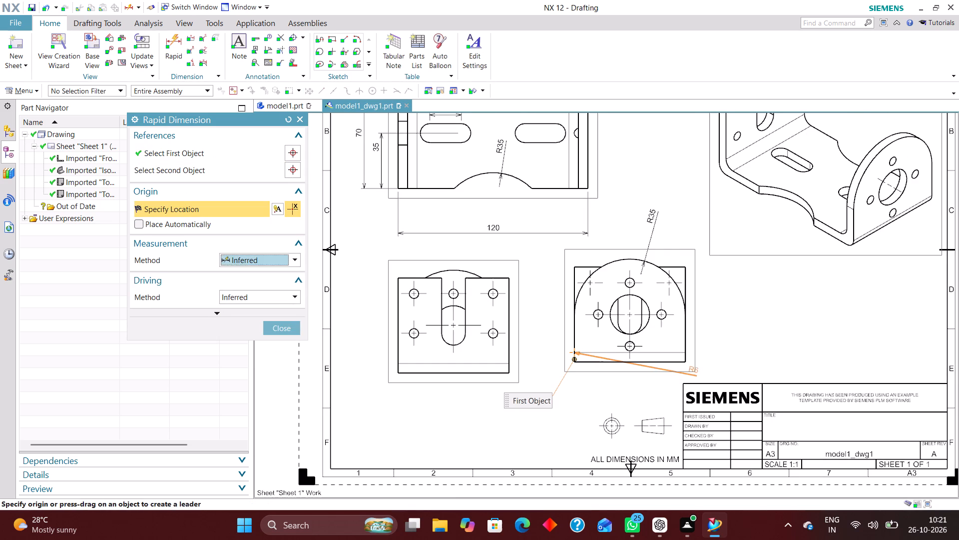
pyautogui.click(686, 359)
pyautogui.click(633, 386)
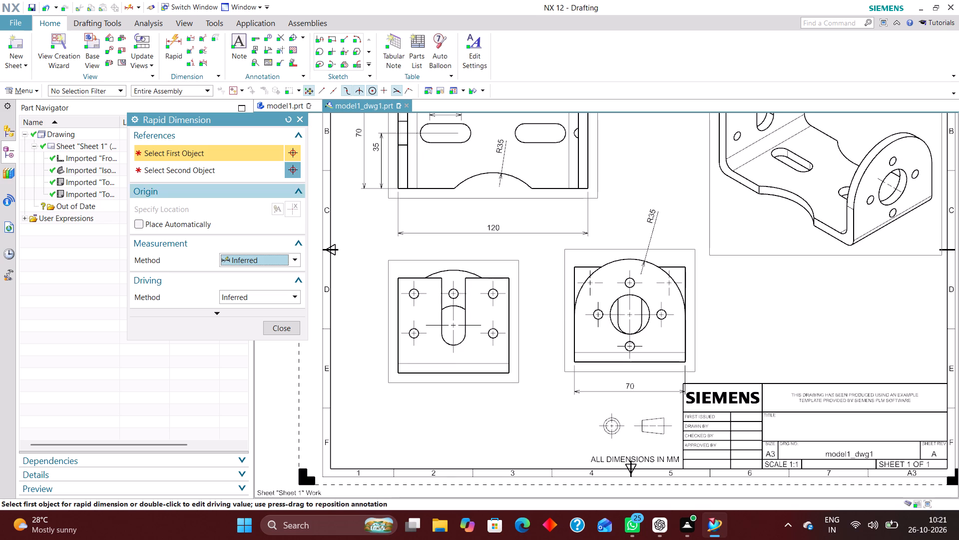
pyautogui.click(303, 118)
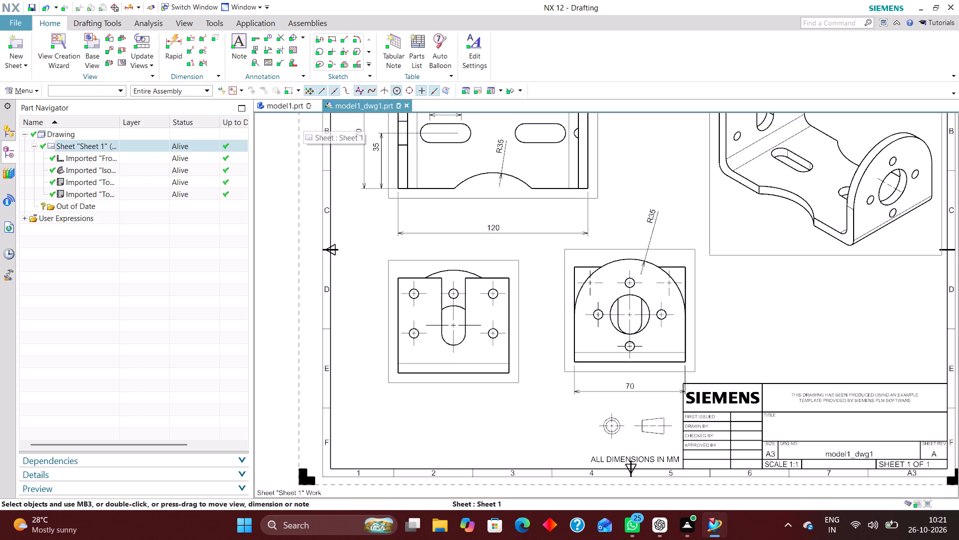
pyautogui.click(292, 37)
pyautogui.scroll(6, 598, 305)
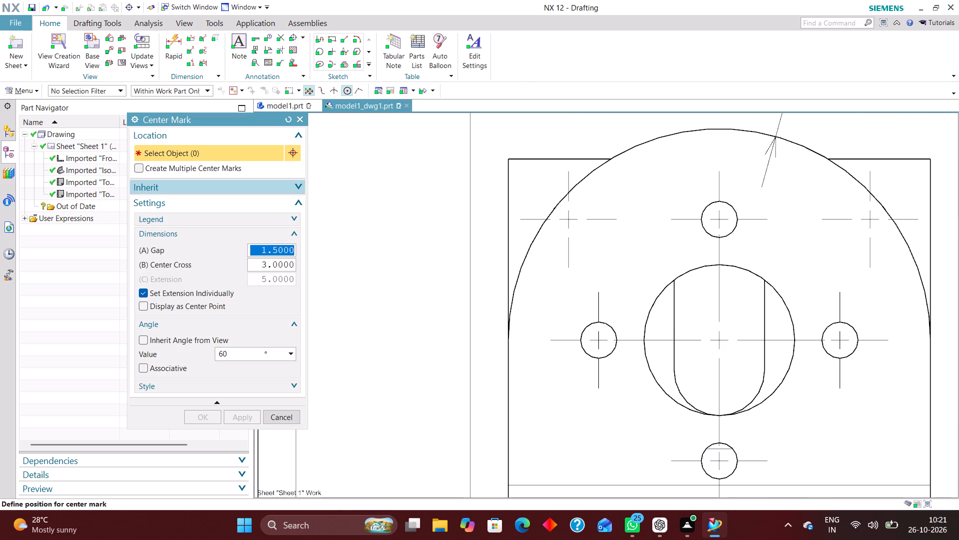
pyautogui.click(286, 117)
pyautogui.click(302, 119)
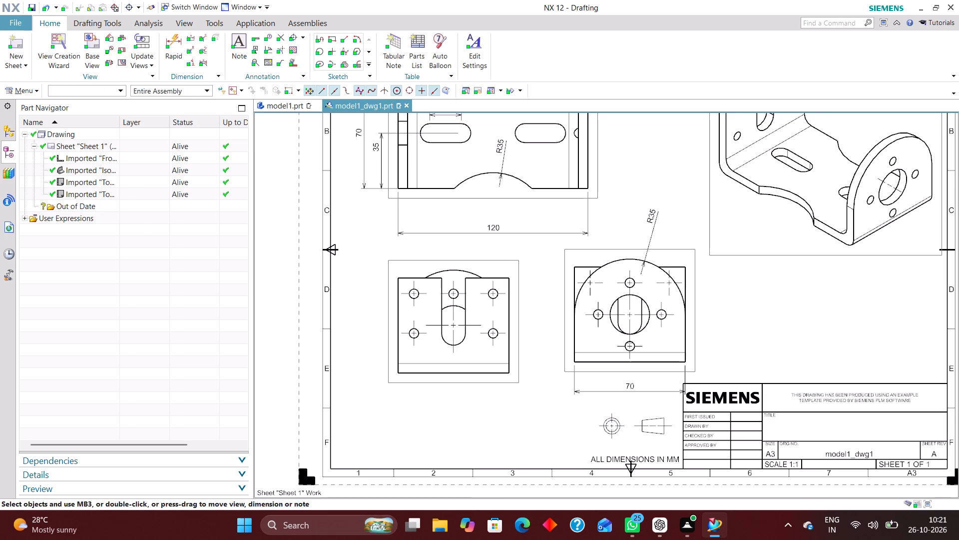
# Add a Circular Centerline through the upper, right and lower small holes around the central bore in the round-topped flange view.
pyautogui.click(300, 34)
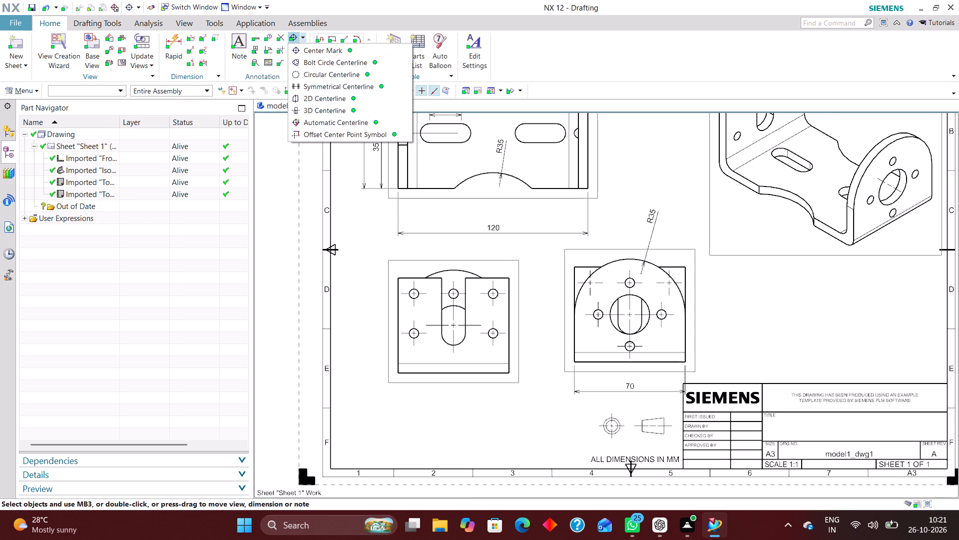
pyautogui.click(334, 72)
pyautogui.scroll(3, 630, 296)
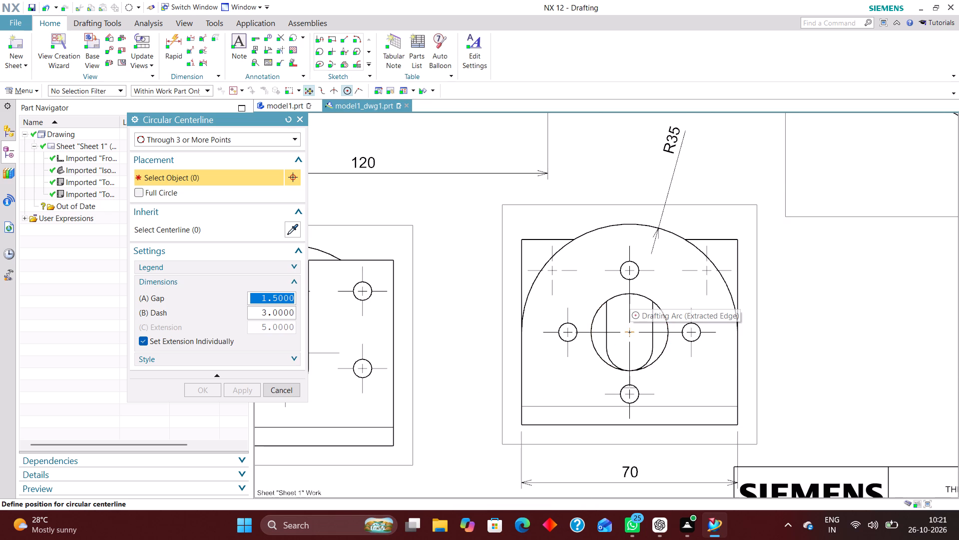
pyautogui.scroll(5, 642, 282)
pyautogui.click(624, 261)
pyautogui.scroll(-2, 689, 258)
pyautogui.click(770, 380)
pyautogui.scroll(-3, 764, 303)
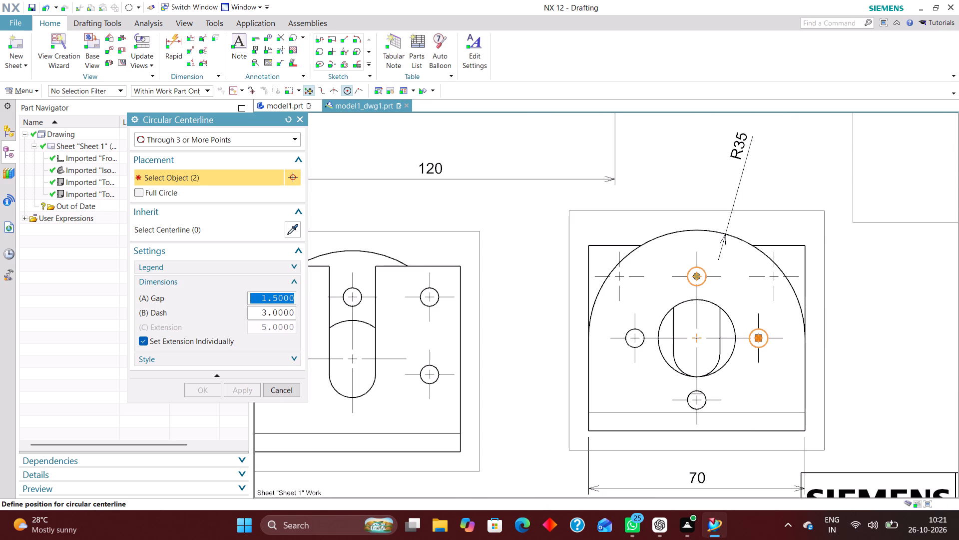
pyautogui.scroll(5, 703, 404)
pyautogui.click(704, 405)
pyautogui.scroll(-3, 721, 402)
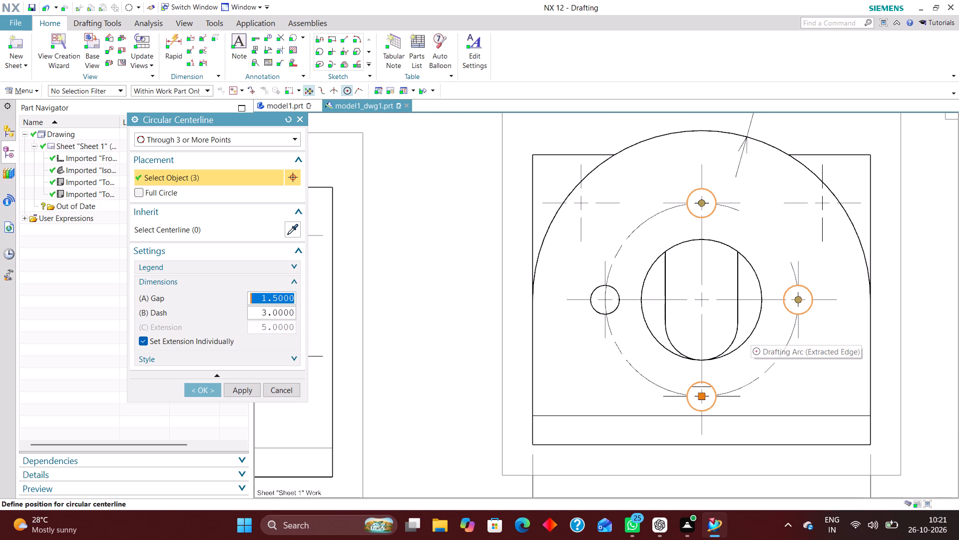
pyautogui.click(209, 389)
# Edit the circular centerline through the small holes to be a full circle.
pyautogui.scroll(3, 737, 224)
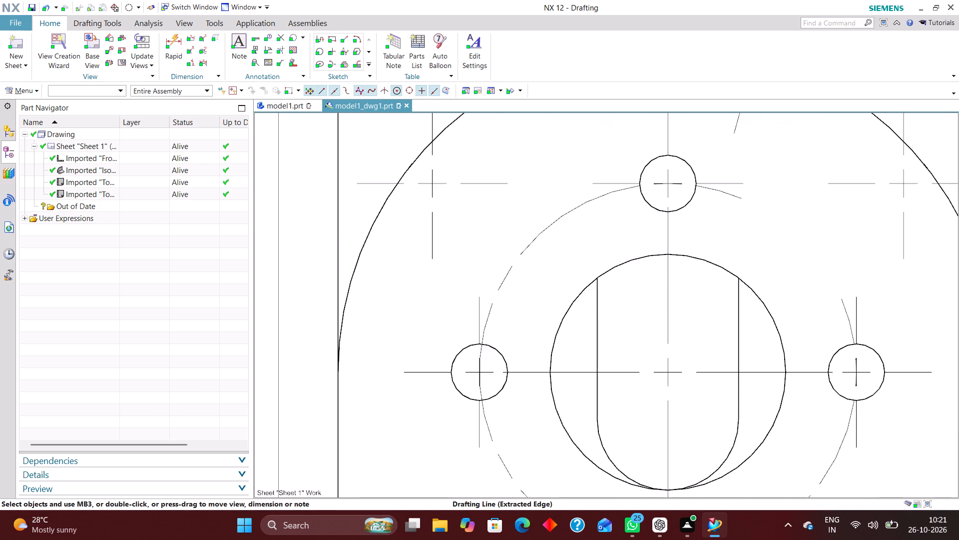
pyautogui.doubleClick(560, 216)
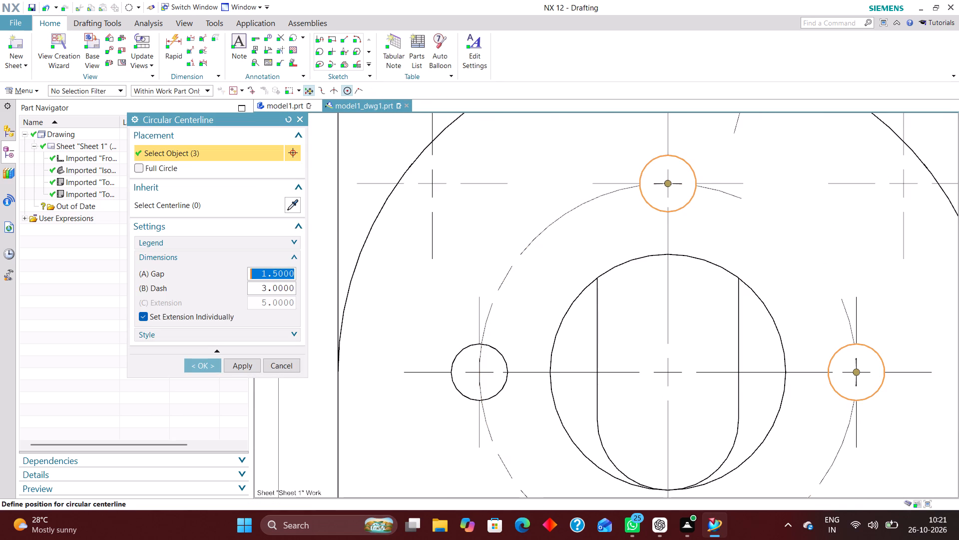
pyautogui.click(139, 165)
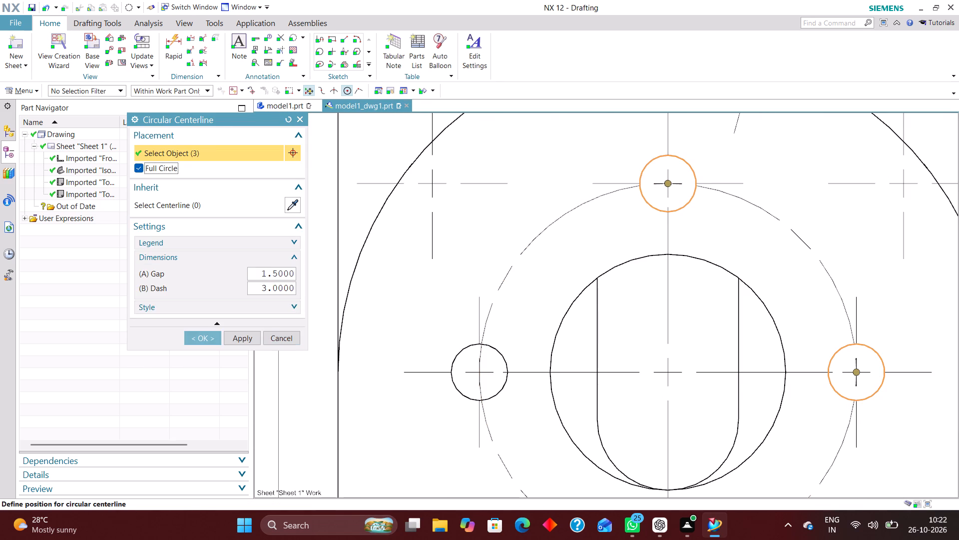
pyautogui.click(202, 333)
# Examine the hole-circle centerline and the whole sheet's views and existing dimensions.
pyautogui.scroll(-4, 490, 258)
pyautogui.scroll(-4, 565, 255)
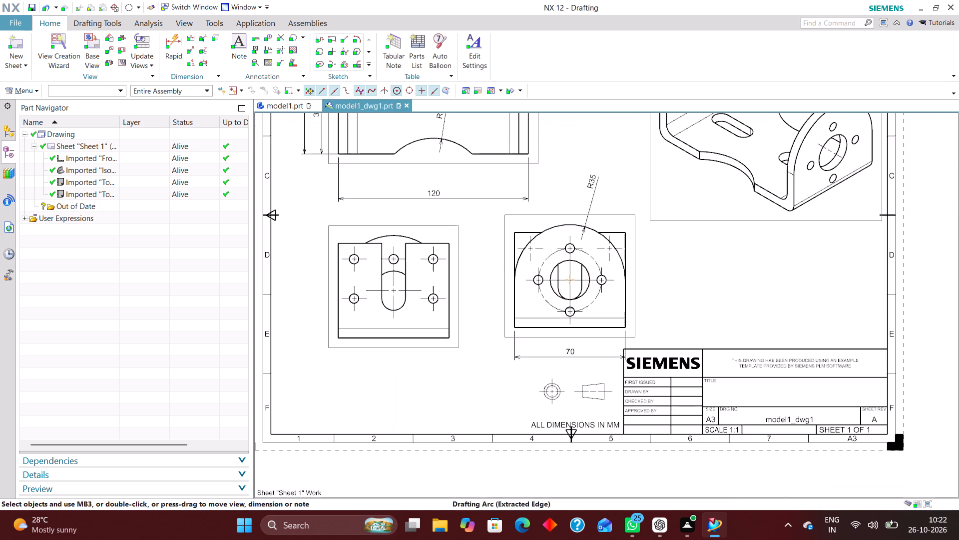
pyautogui.scroll(3, 567, 268)
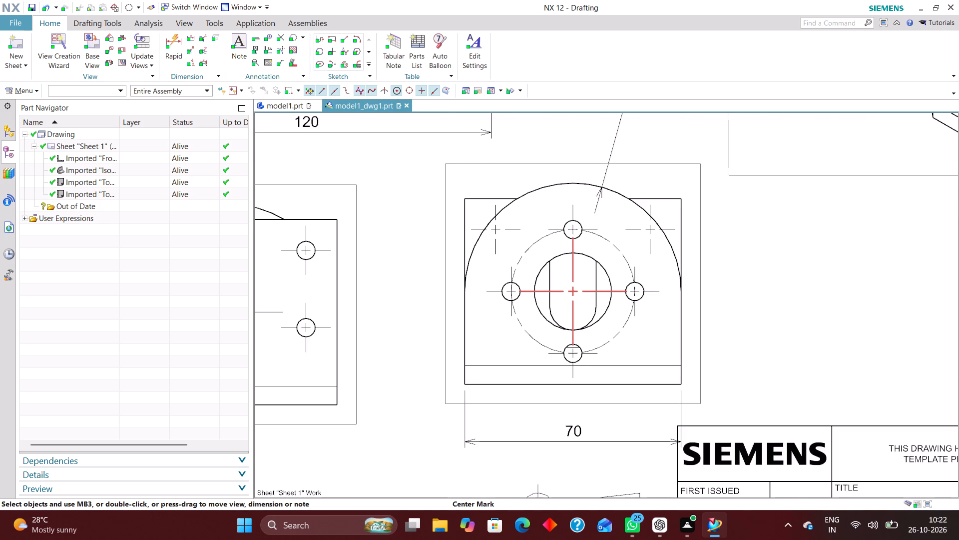
pyautogui.scroll(-3, 632, 309)
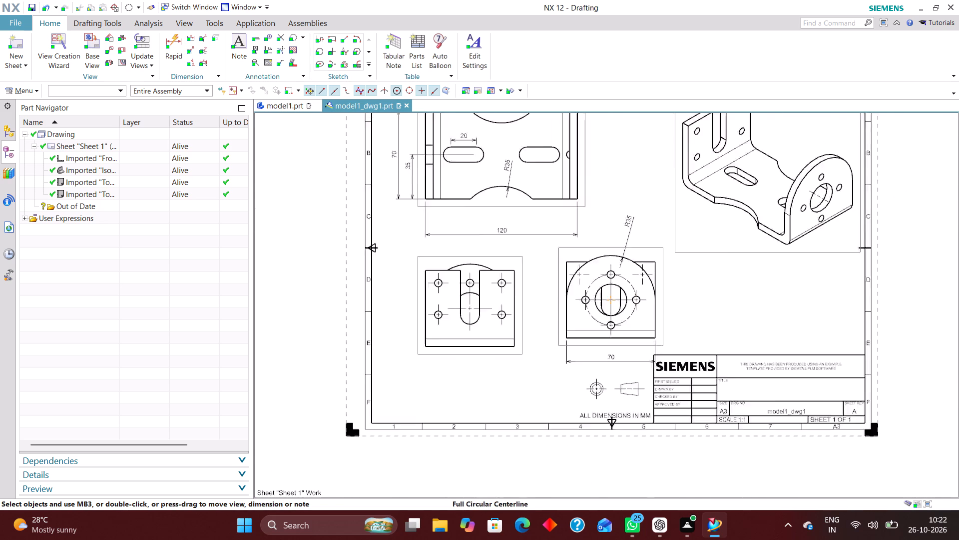
pyautogui.scroll(-2, 641, 304)
pyautogui.scroll(3, 563, 286)
pyautogui.scroll(-2, 531, 277)
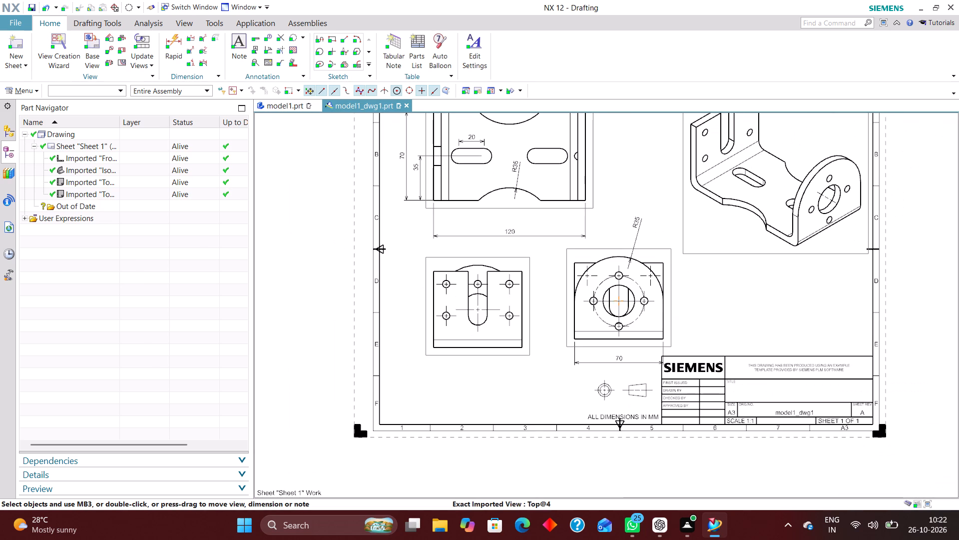
pyautogui.scroll(-2, 437, 288)
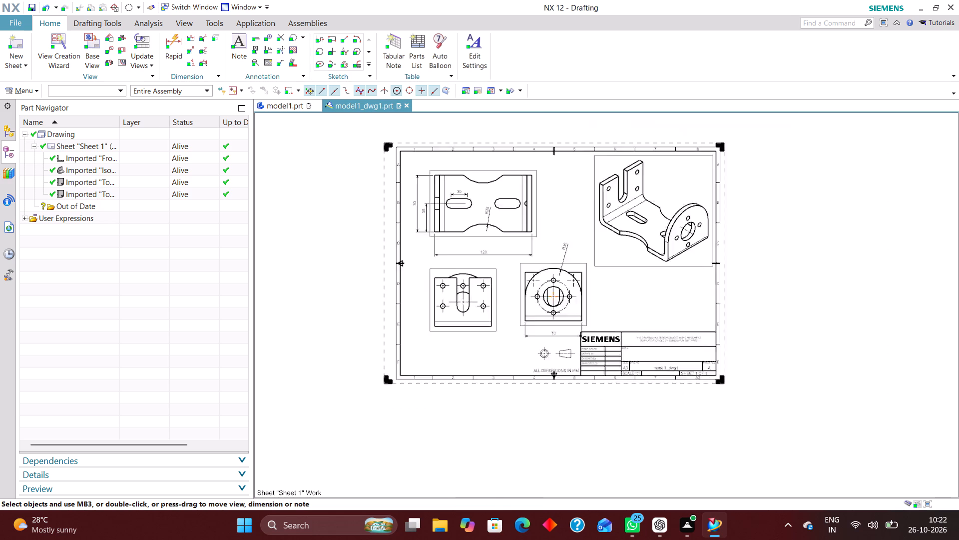
pyautogui.scroll(-1, 437, 289)
pyautogui.scroll(2, 490, 233)
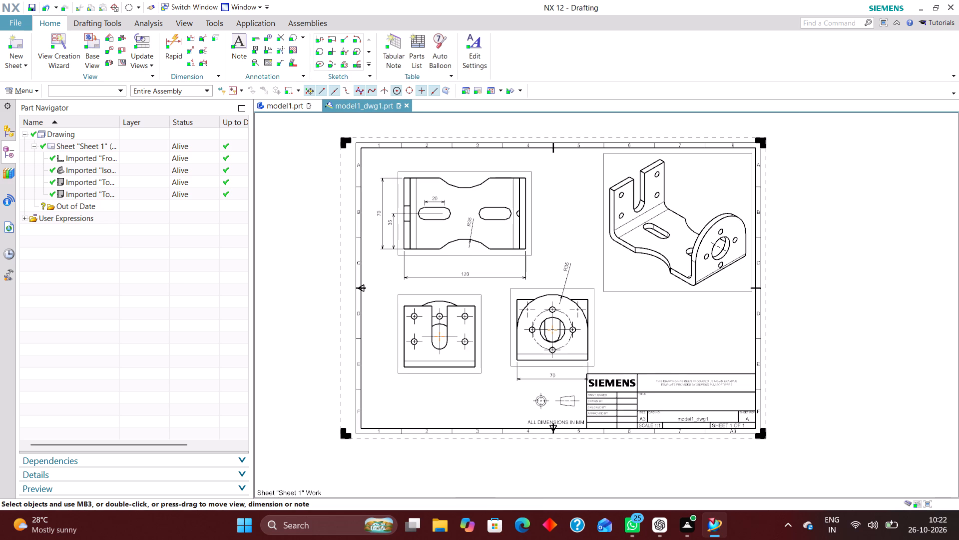
# Dimension the slotted flange view's height between its lower and upper right-hand corners, placing the dimension right of the view.
pyautogui.click(179, 41)
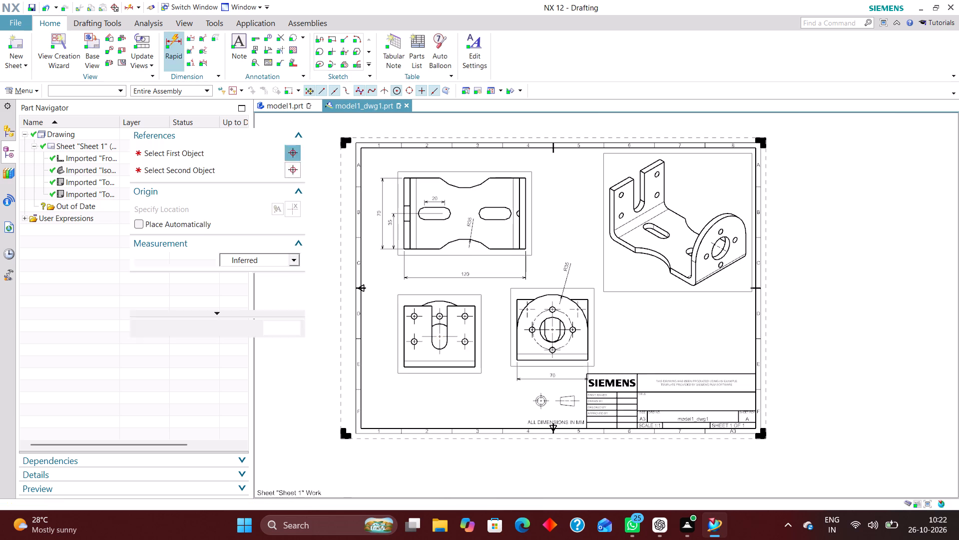
pyautogui.scroll(5, 474, 355)
pyautogui.click(476, 390)
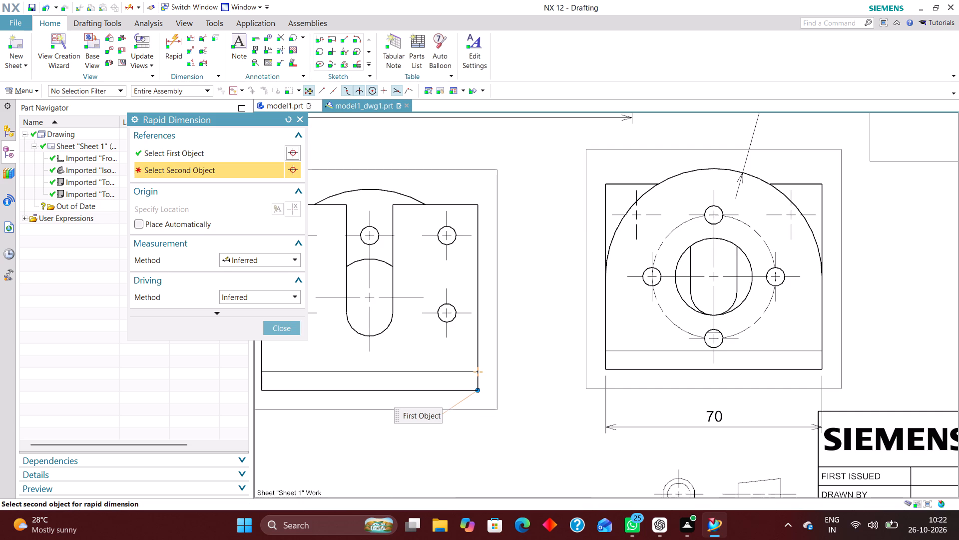
pyautogui.click(478, 204)
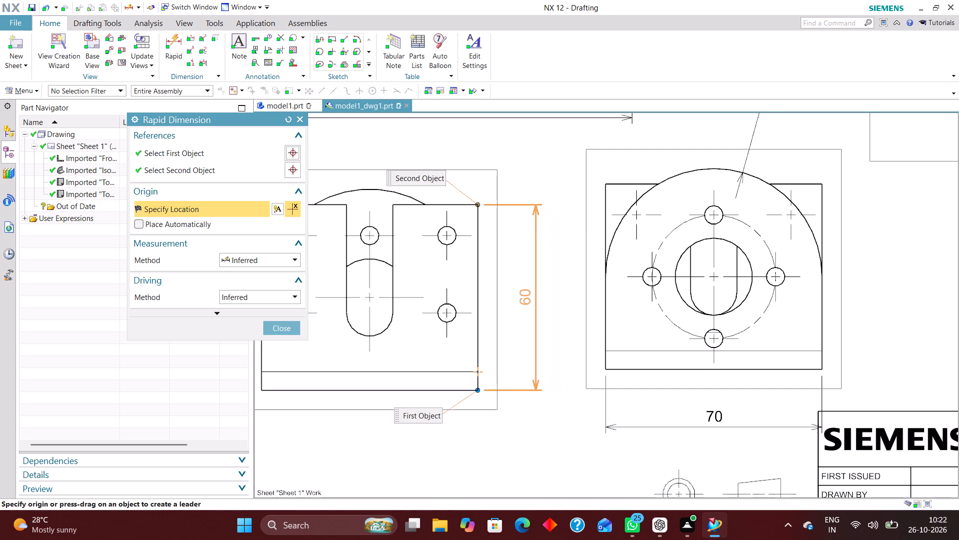
pyautogui.click(515, 287)
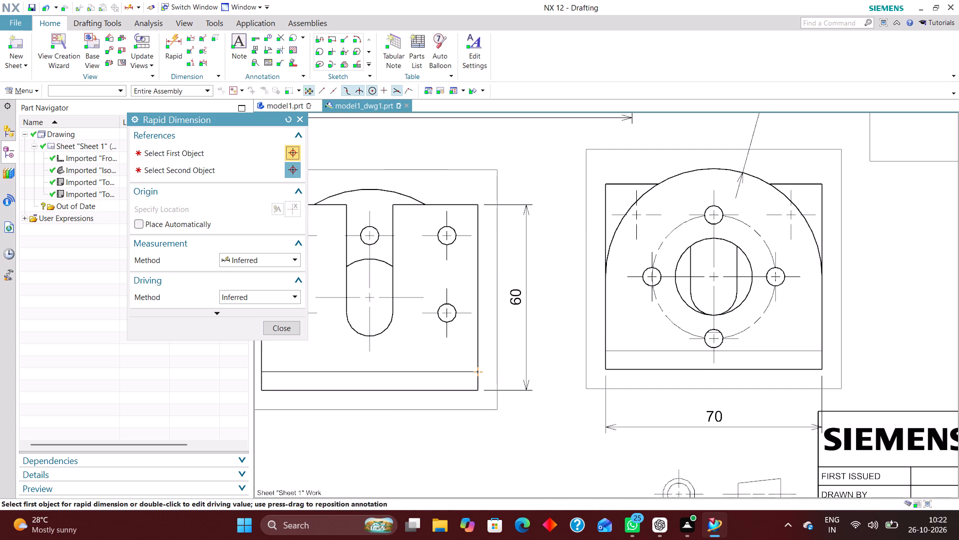
pyautogui.click(279, 328)
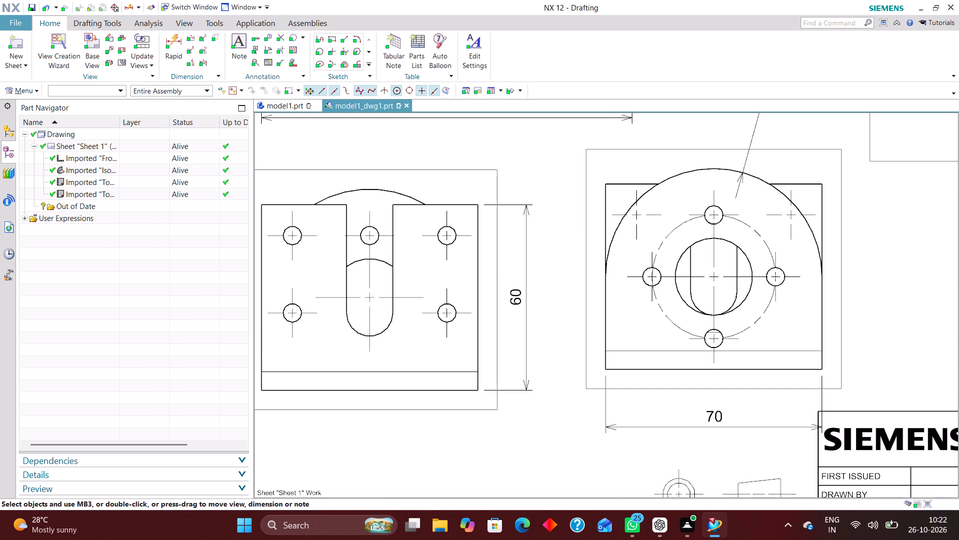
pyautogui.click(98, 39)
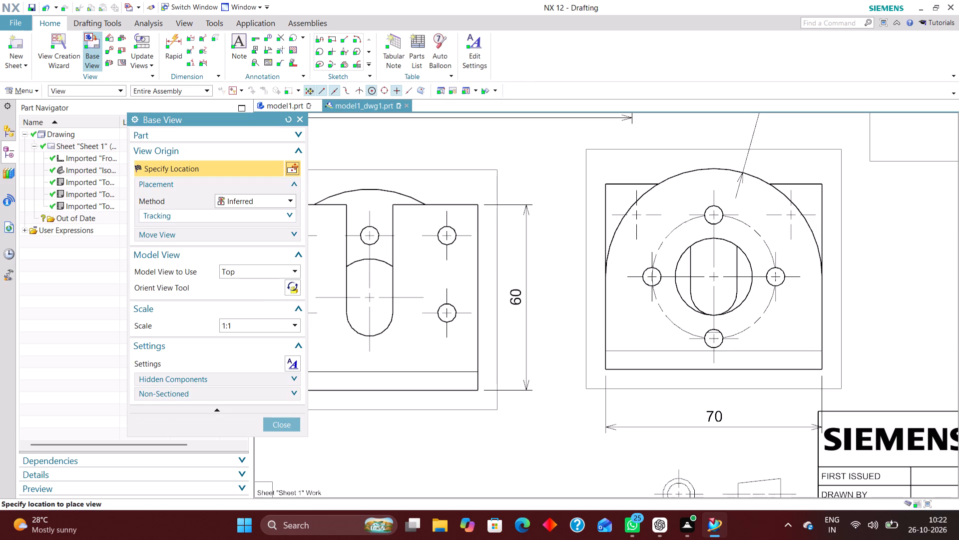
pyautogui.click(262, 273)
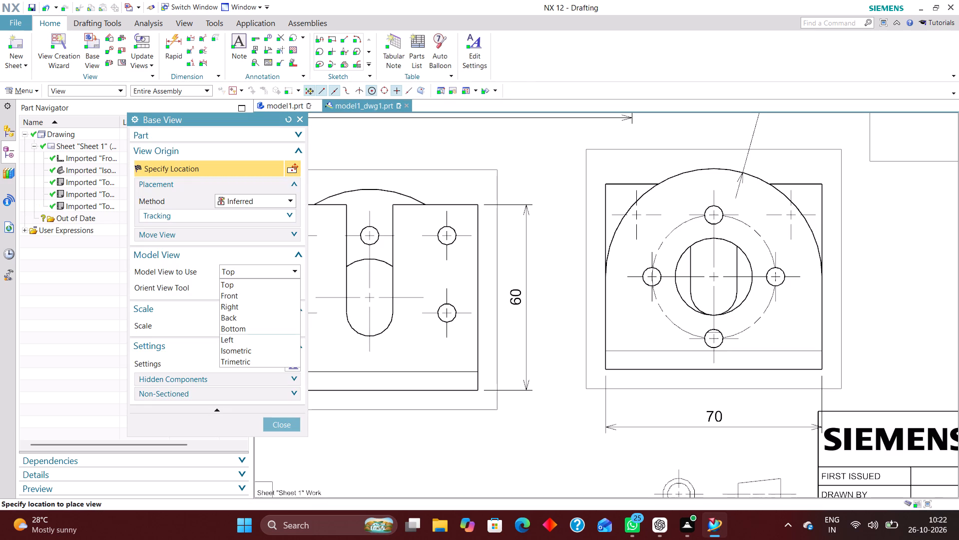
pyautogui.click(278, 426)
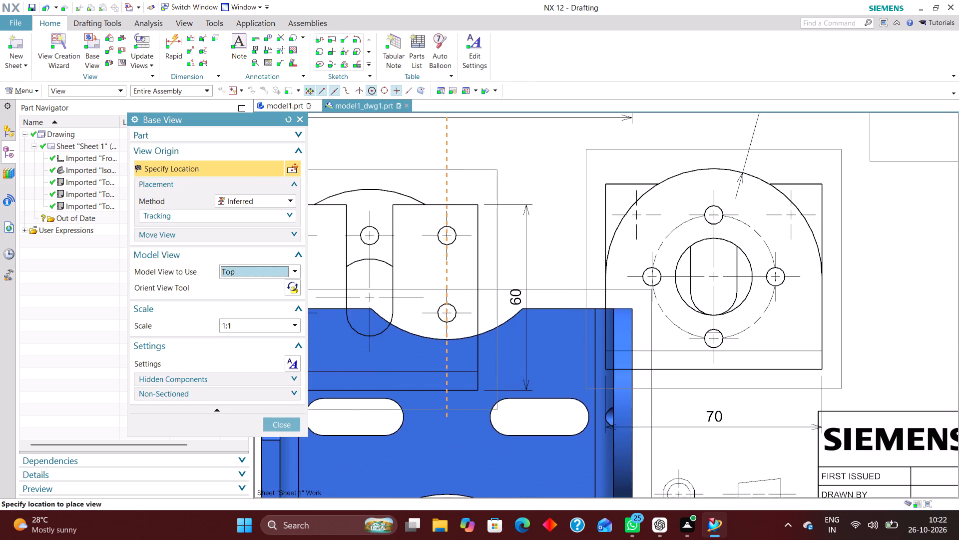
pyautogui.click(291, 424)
# Add a Diametral dimension to the central bore in the round-topped flange view, placing it outside the bore toward the lower right.
pyautogui.scroll(-4, 545, 331)
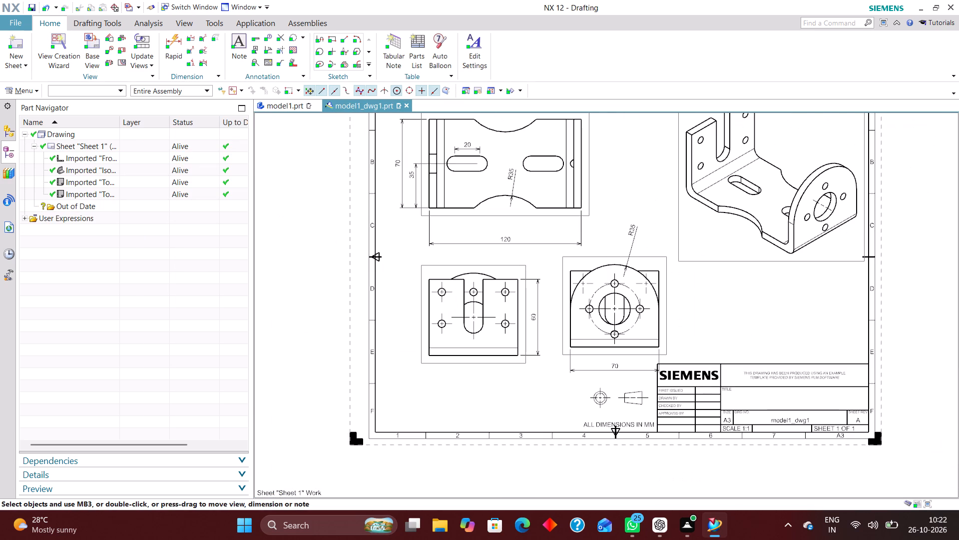
pyautogui.scroll(2, 649, 274)
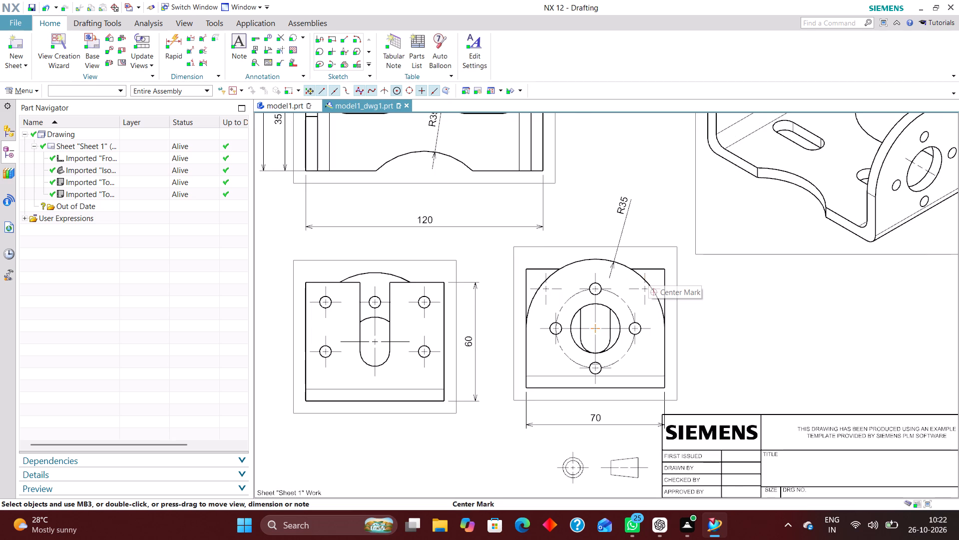
pyautogui.click(173, 34)
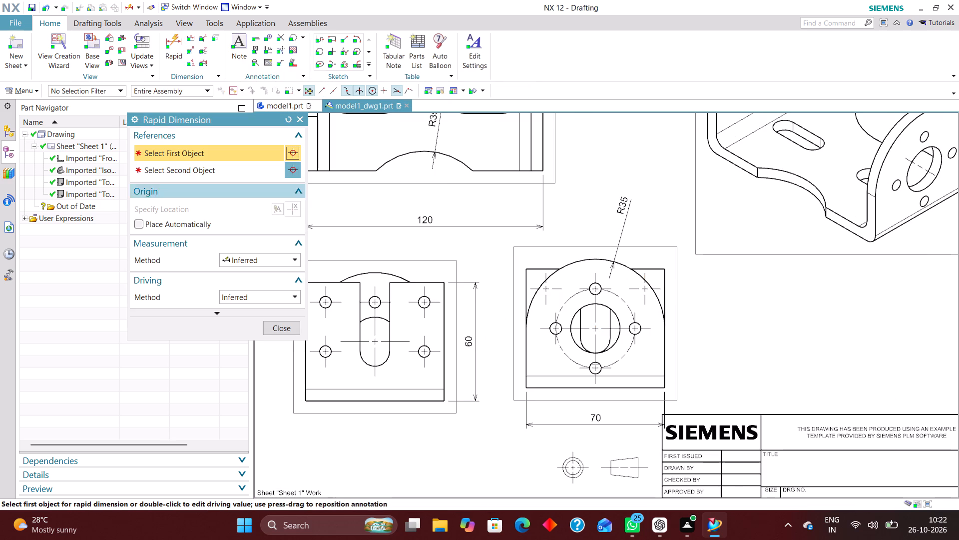
pyautogui.click(262, 267)
pyautogui.click(275, 262)
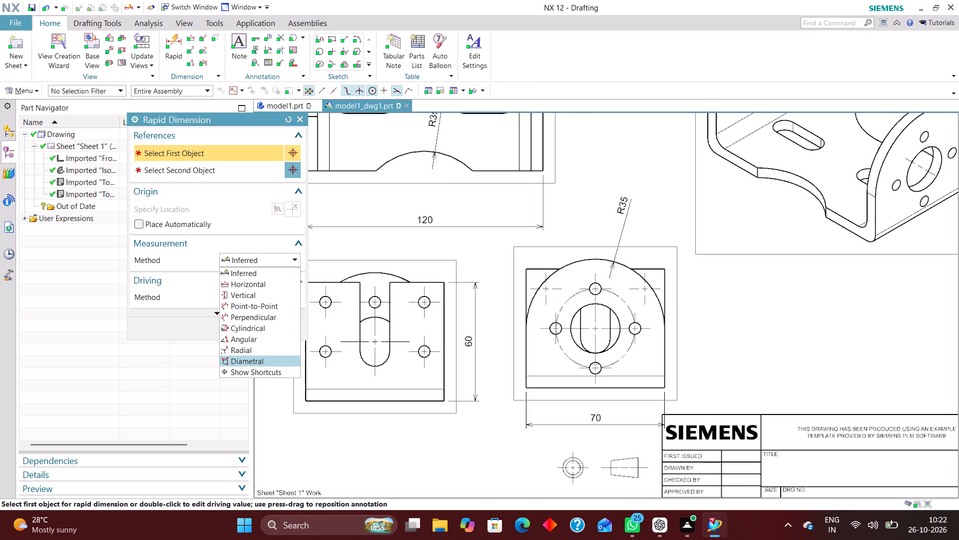
pyautogui.click(255, 358)
pyautogui.scroll(2, 636, 319)
pyautogui.click(605, 315)
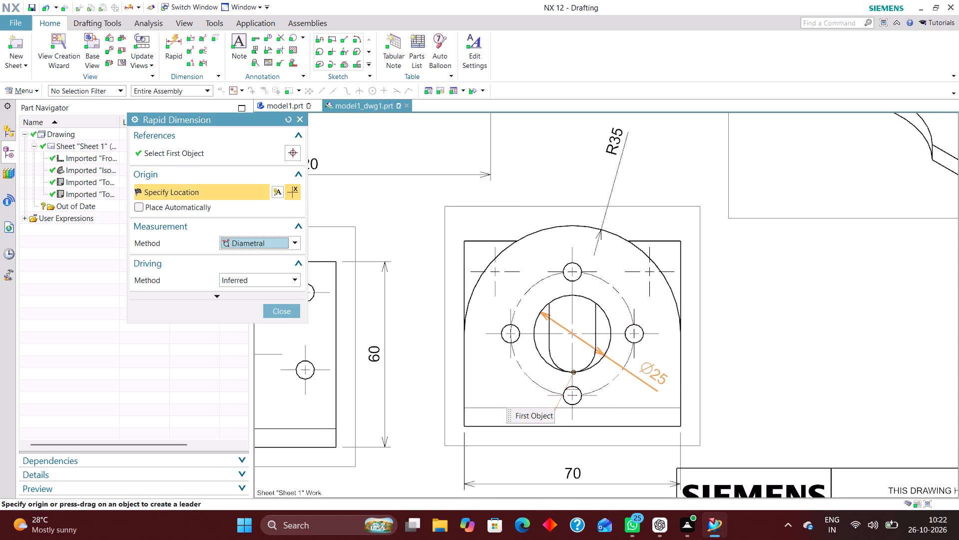
pyautogui.click(658, 375)
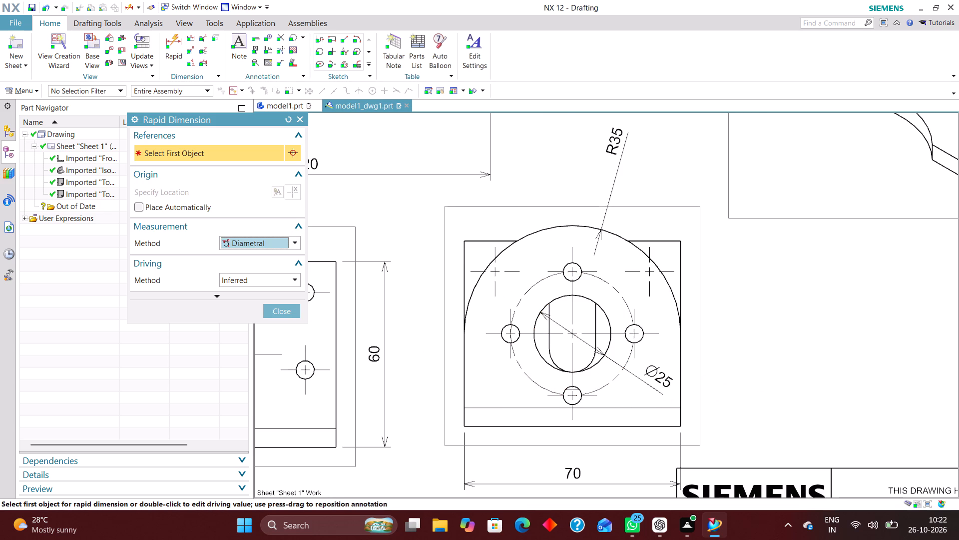
# Add a Diametral dimension to the slot's rounded lower end in the slotted flange view, placing it beside the slot.
pyautogui.scroll(-3, 794, 301)
pyautogui.scroll(4, 506, 317)
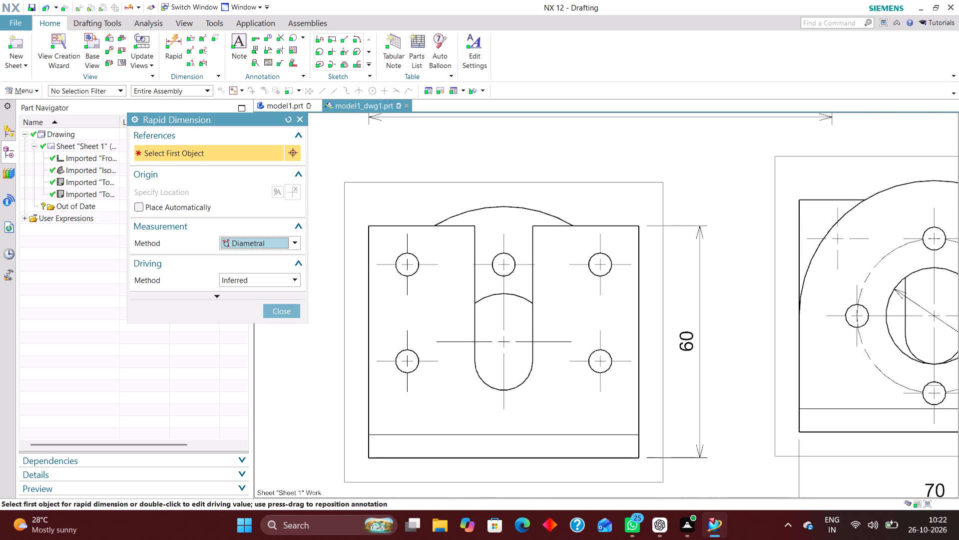
pyautogui.click(519, 385)
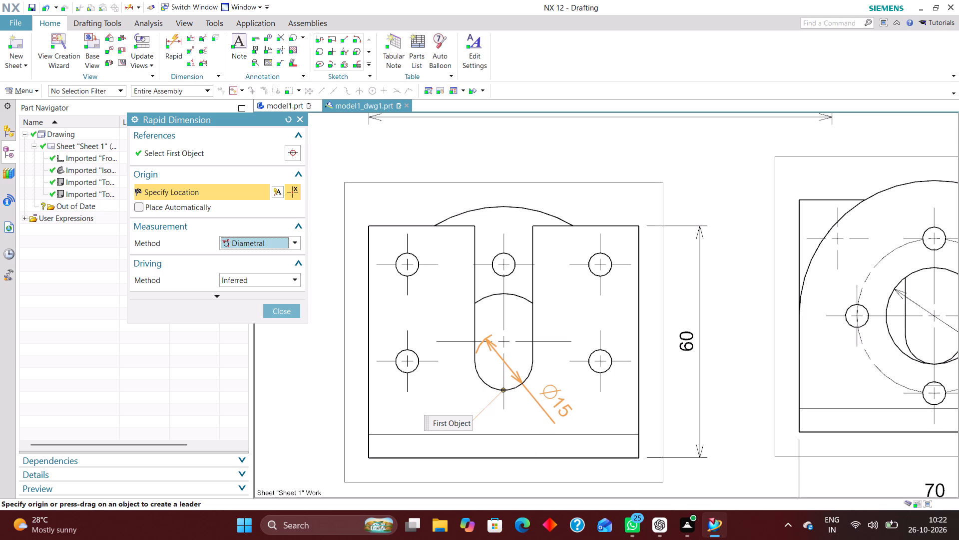
pyautogui.click(558, 395)
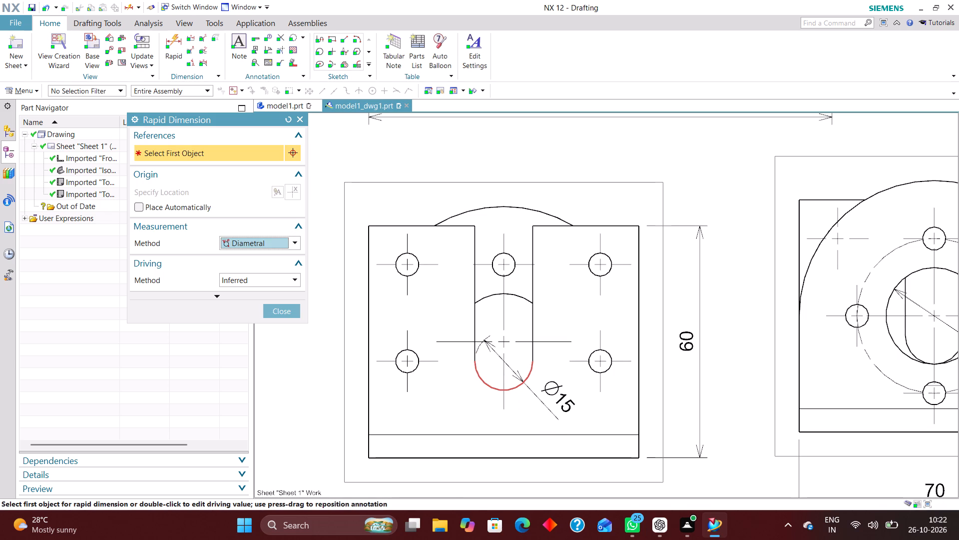
# Dimension the vertical distance from the slotted flange view's bottom edge to the center mark inside the slot, using the Inferred method, left of the view.
pyautogui.scroll(-2, 469, 276)
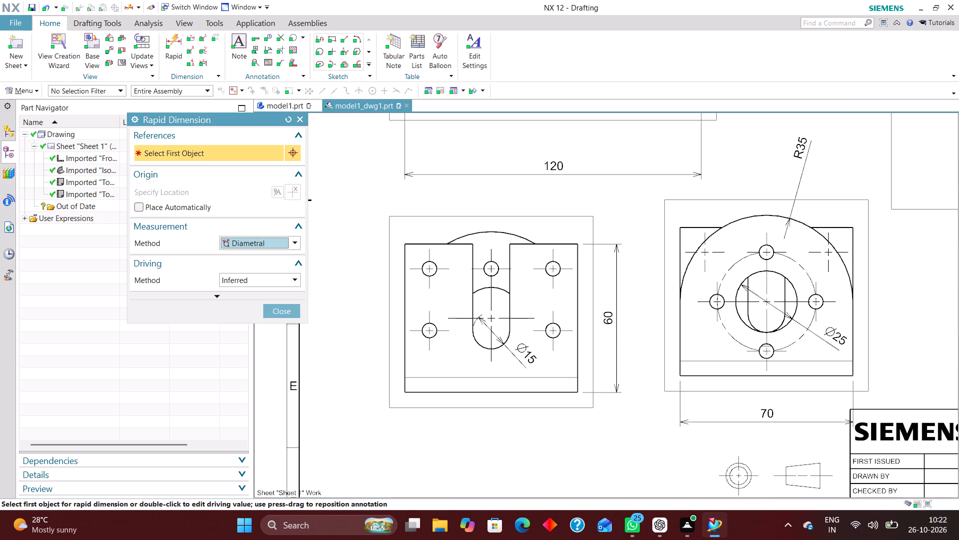
pyautogui.click(273, 237)
pyautogui.click(266, 254)
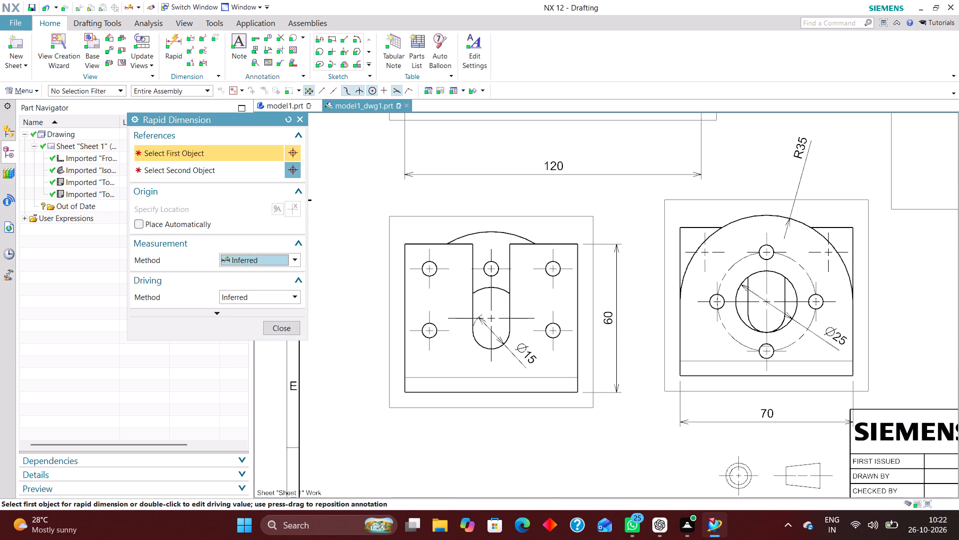
pyautogui.click(489, 393)
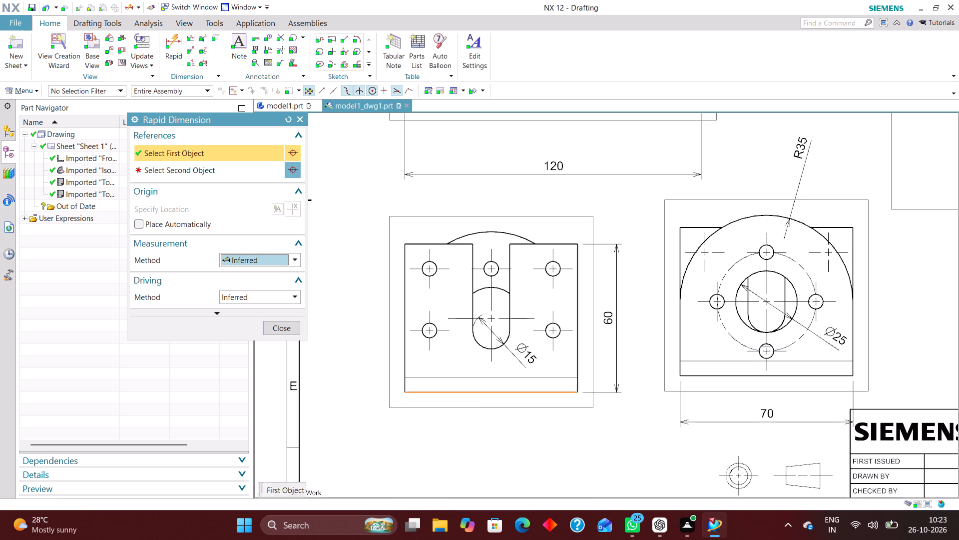
pyautogui.click(460, 319)
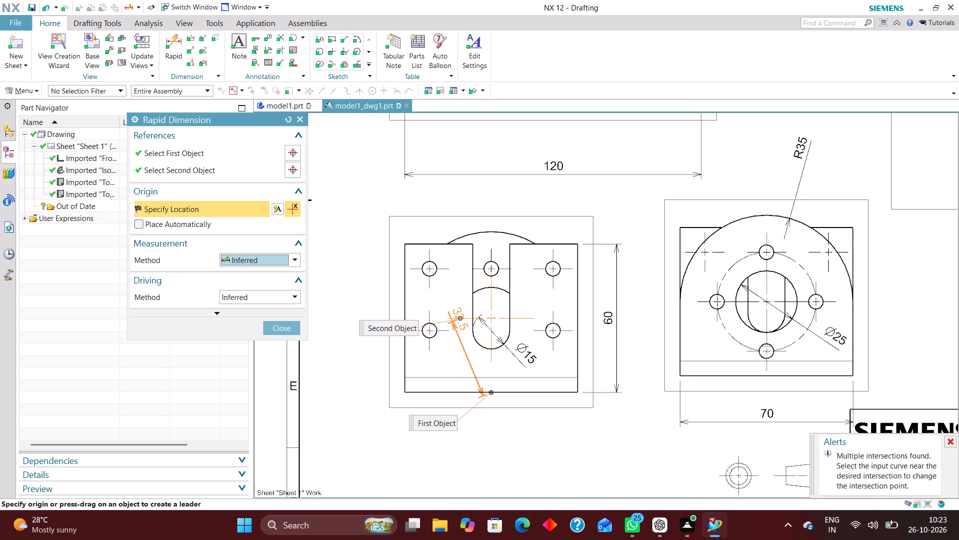
pyautogui.click(347, 350)
# Dimension the vertical distance from the slotted flange's upper-left corner to the upper-left hole's center, placing it left of the view.
pyautogui.scroll(-2, 417, 338)
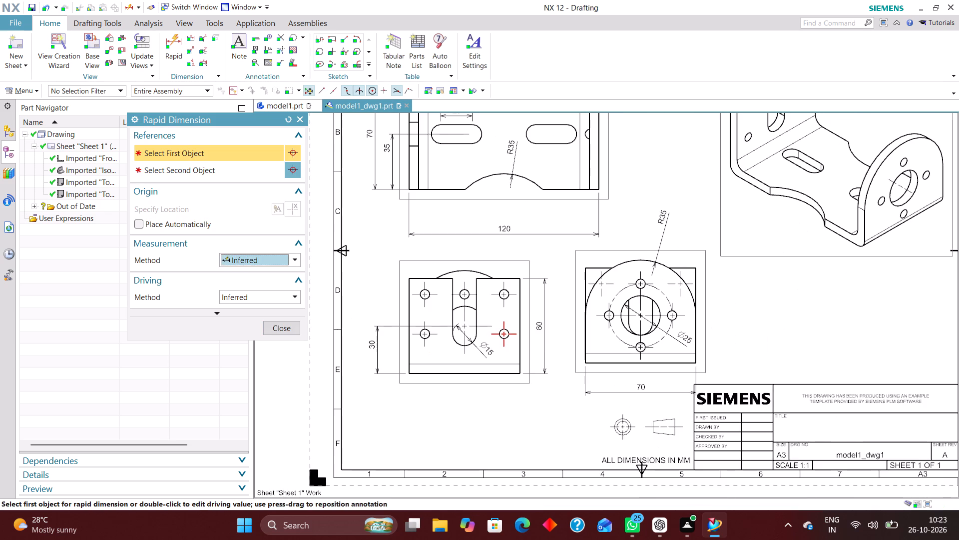
pyautogui.scroll(2, 452, 303)
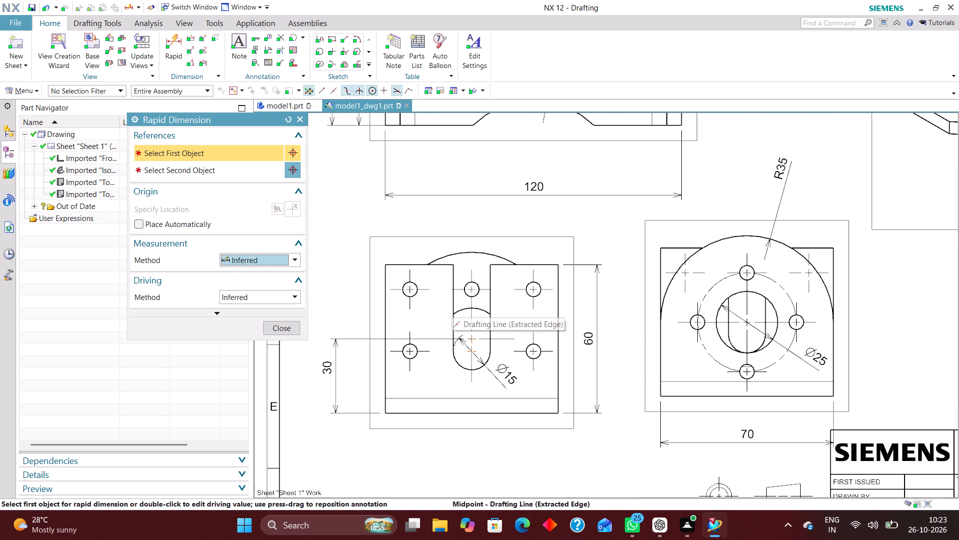
pyautogui.scroll(-2, 444, 337)
pyautogui.scroll(5, 413, 299)
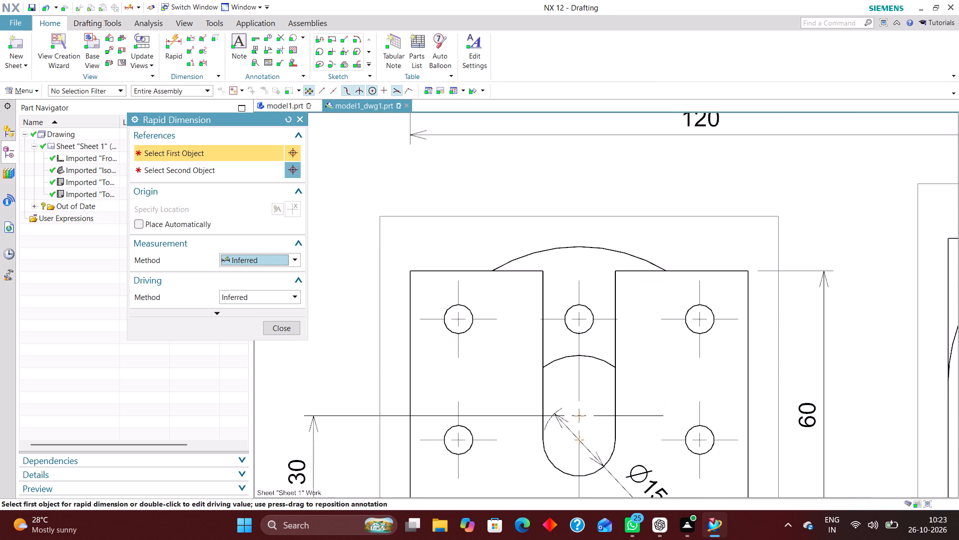
pyautogui.scroll(-3, 439, 286)
pyautogui.click(423, 276)
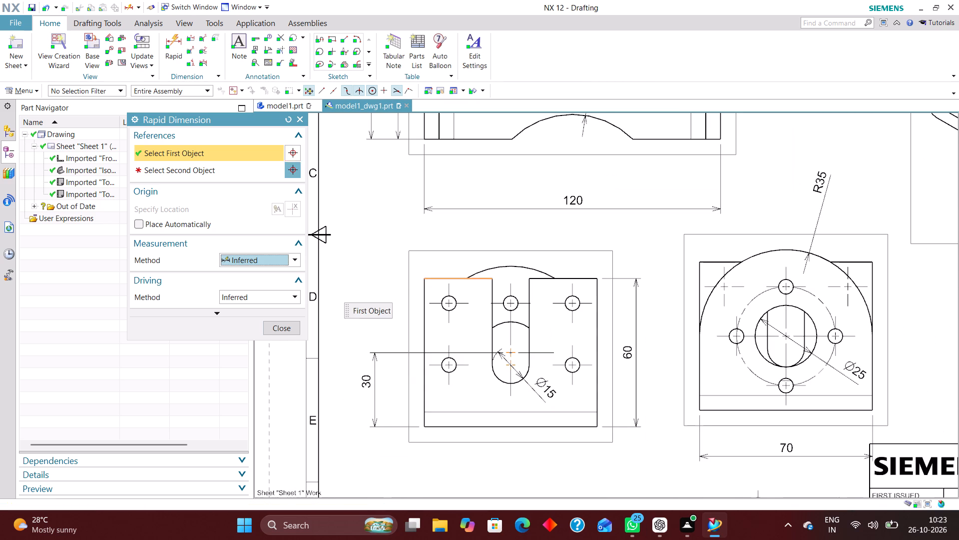
pyautogui.scroll(4, 440, 308)
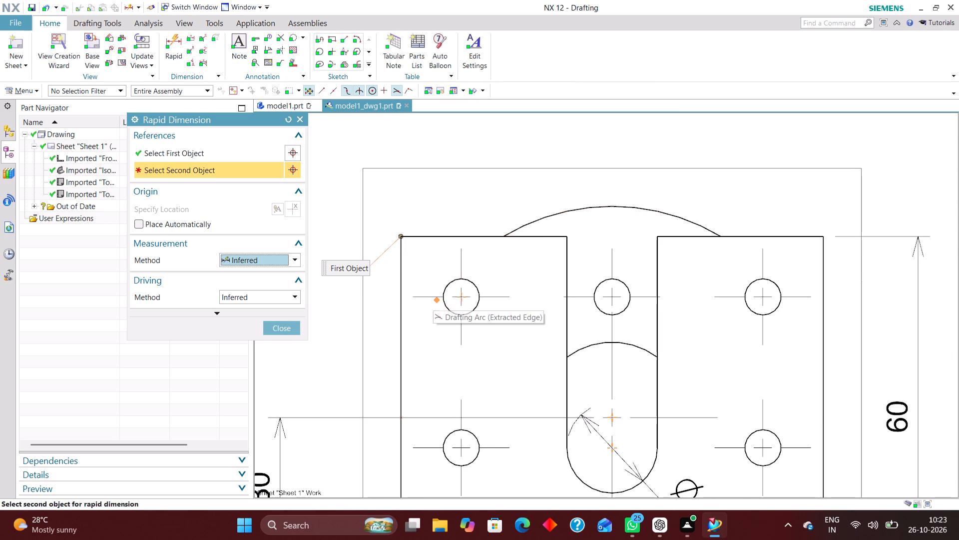
pyautogui.click(430, 295)
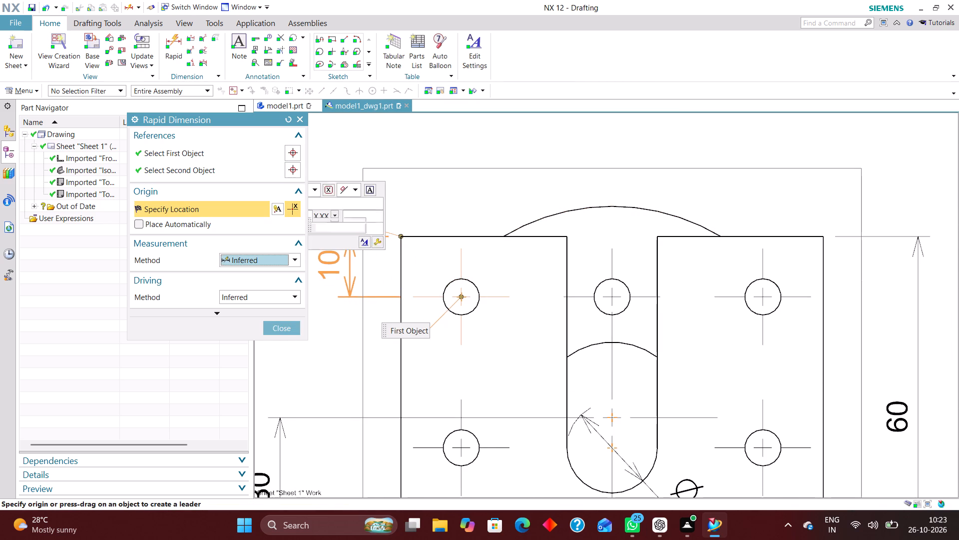
pyautogui.scroll(-3, 418, 276)
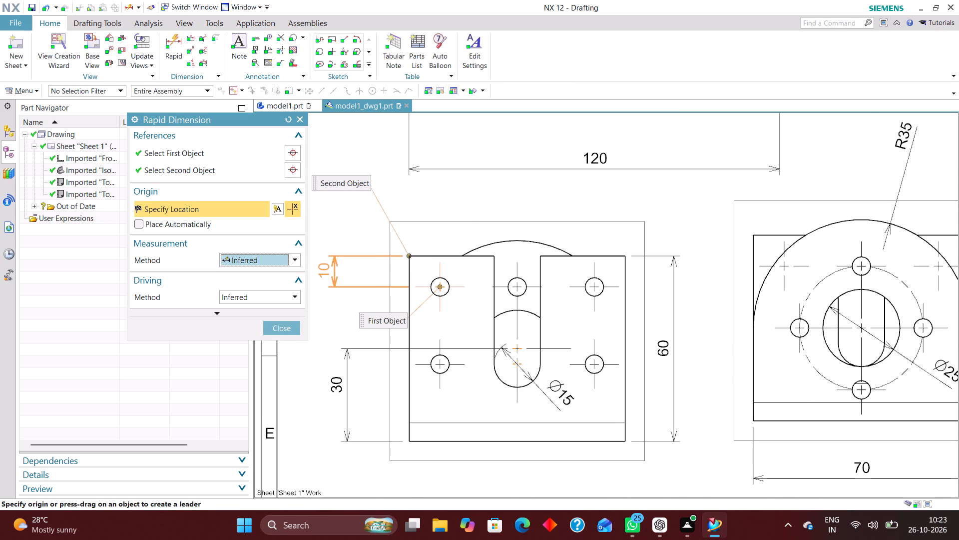
pyautogui.click(351, 271)
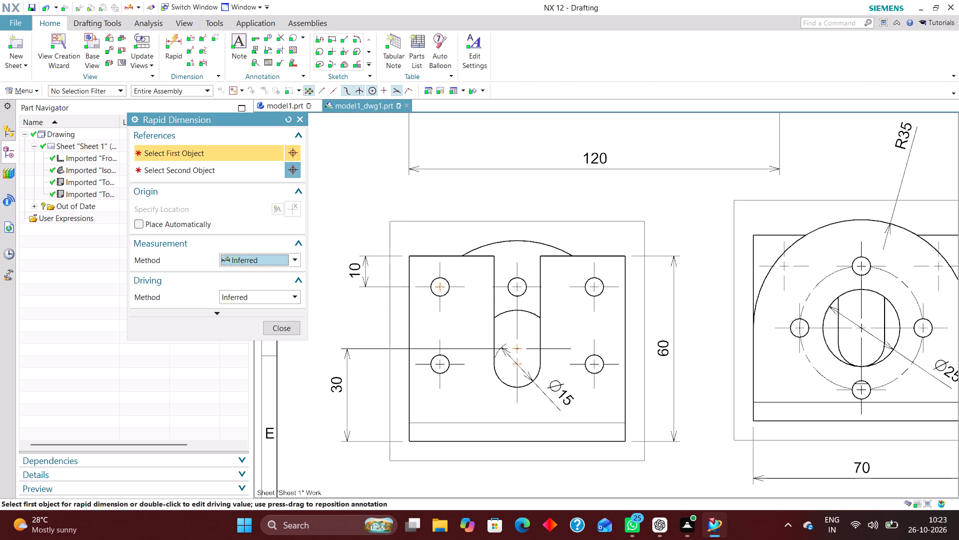
# Dimension the horizontal distance from the slotted flange's upper-left corner to the upper-left hole's center, placing it above the view.
pyautogui.scroll(2, 451, 268)
pyautogui.scroll(-2, 452, 266)
pyautogui.scroll(3, 448, 268)
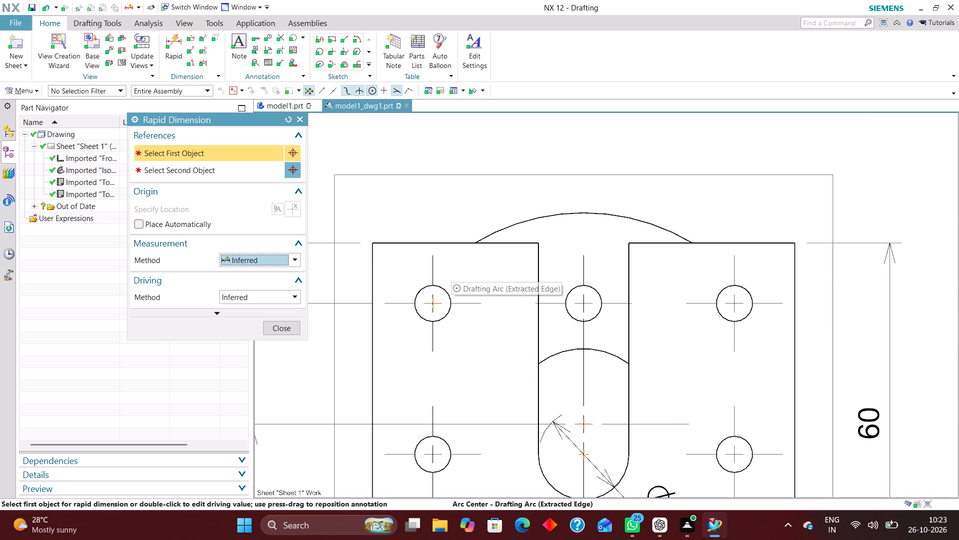
pyautogui.click(372, 240)
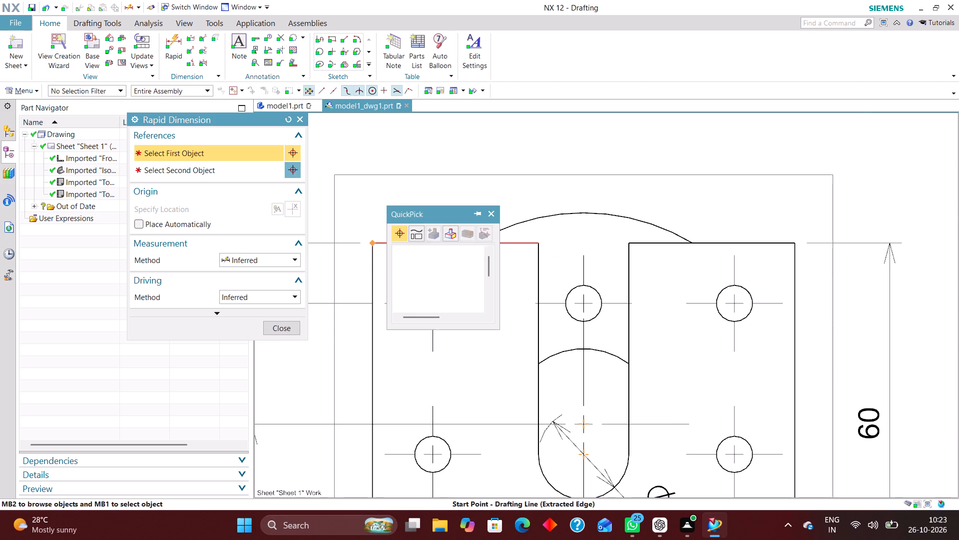
pyautogui.click(423, 248)
pyautogui.click(431, 267)
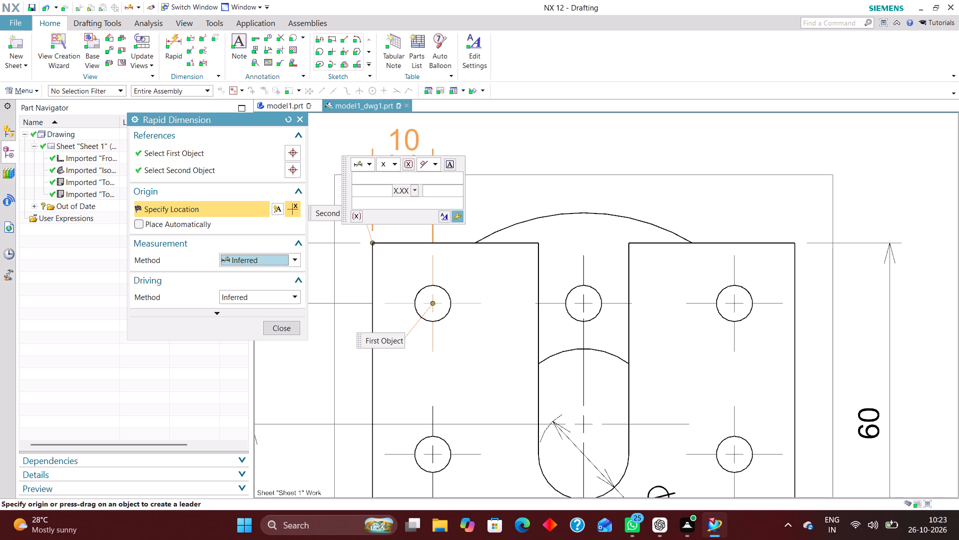
pyautogui.click(409, 139)
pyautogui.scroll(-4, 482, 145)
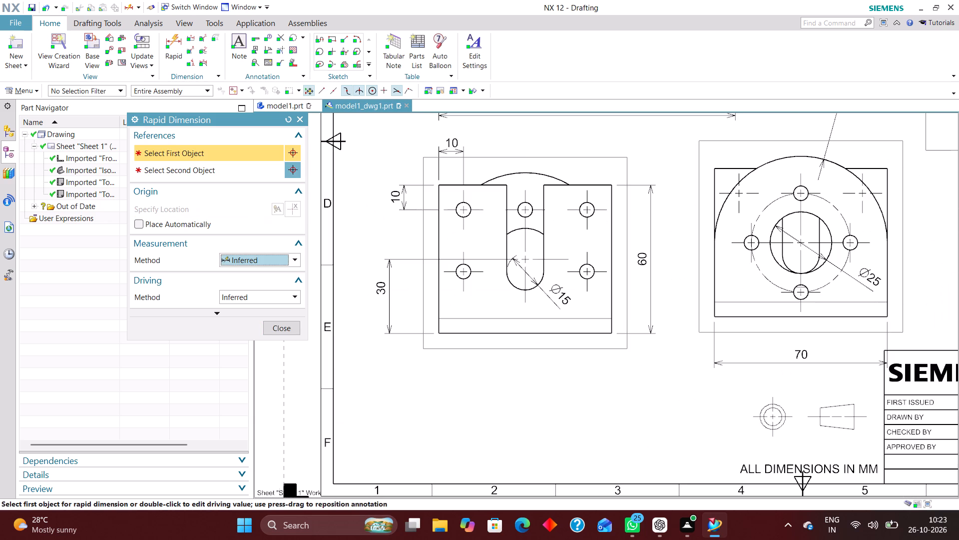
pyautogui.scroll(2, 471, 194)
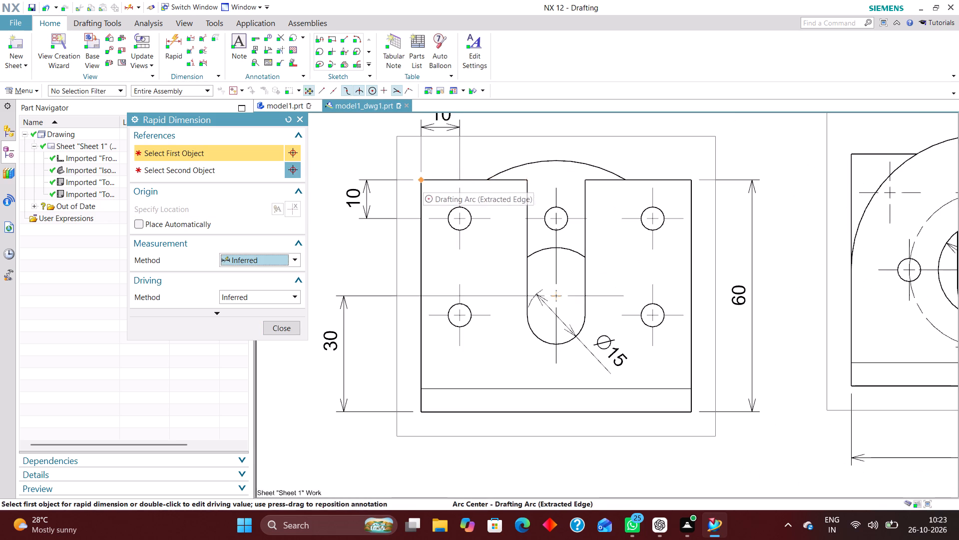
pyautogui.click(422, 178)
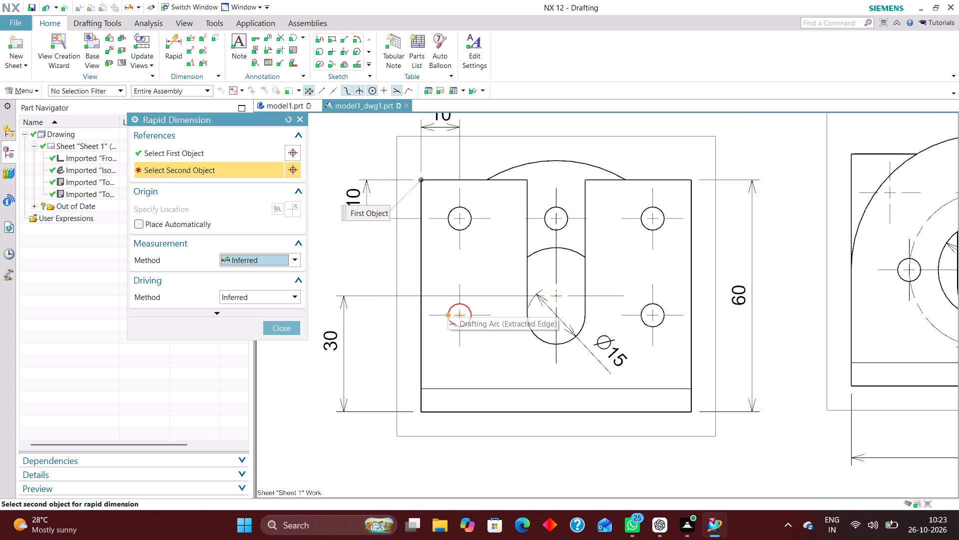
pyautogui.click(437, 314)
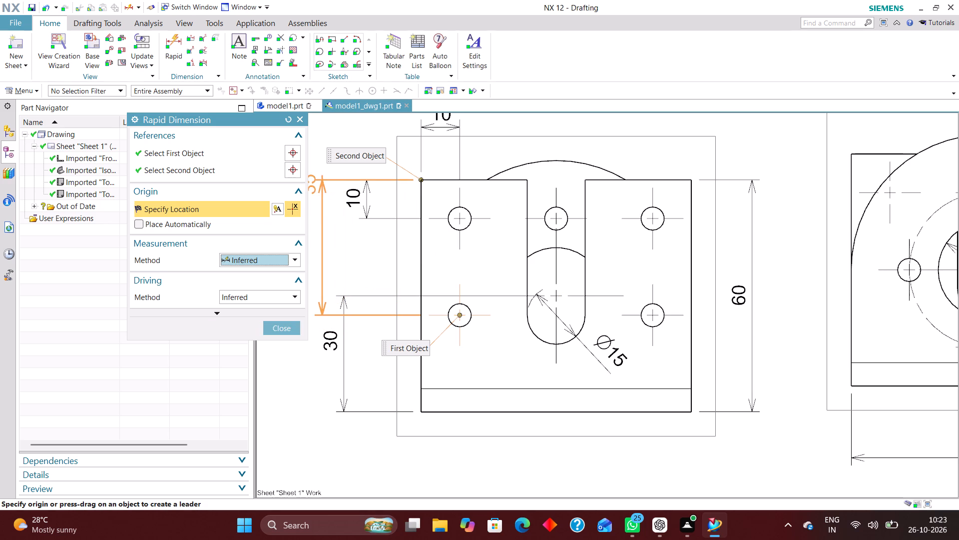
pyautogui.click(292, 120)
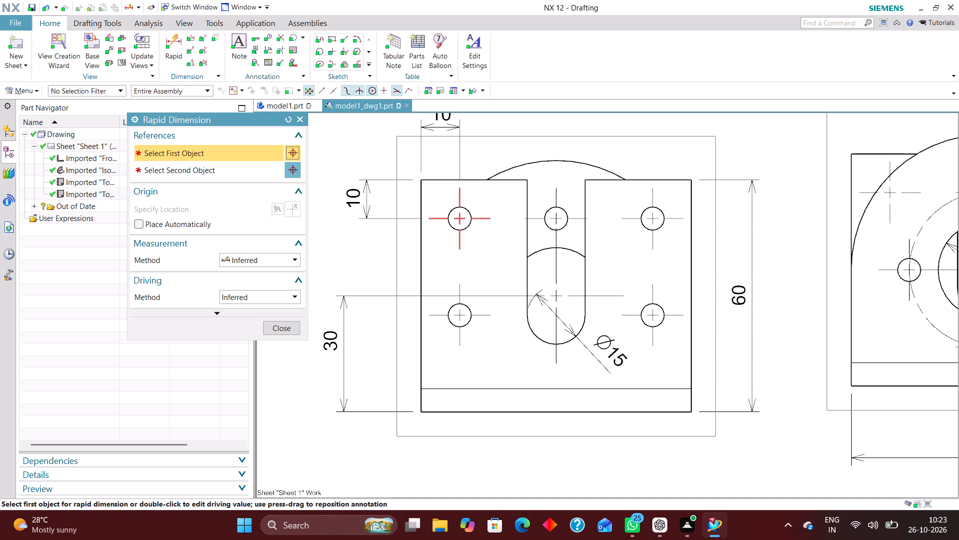
# Dimension the vertical spacing between the upper-left and lower-left holes of the slotted flange, placing it left of the view.
pyautogui.click(432, 217)
pyautogui.click(436, 315)
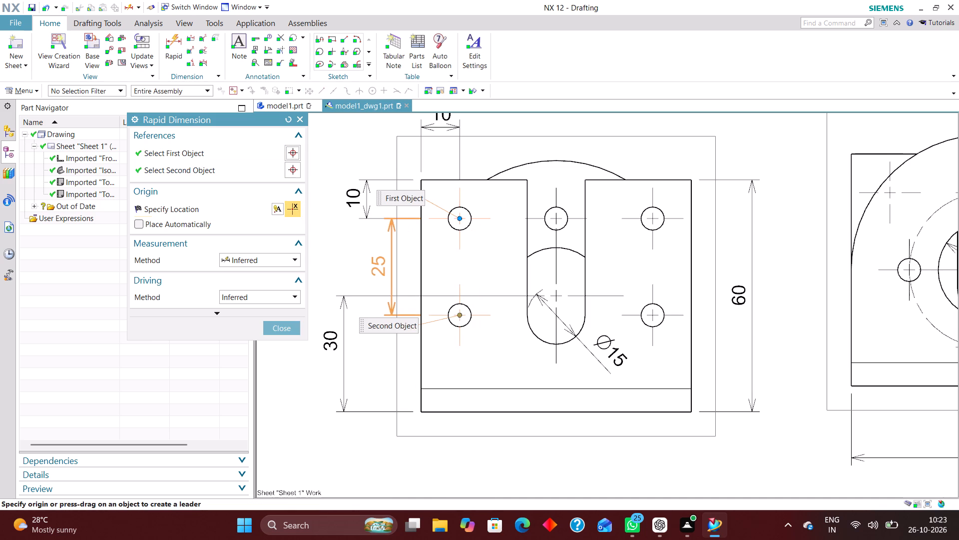
pyautogui.click(361, 261)
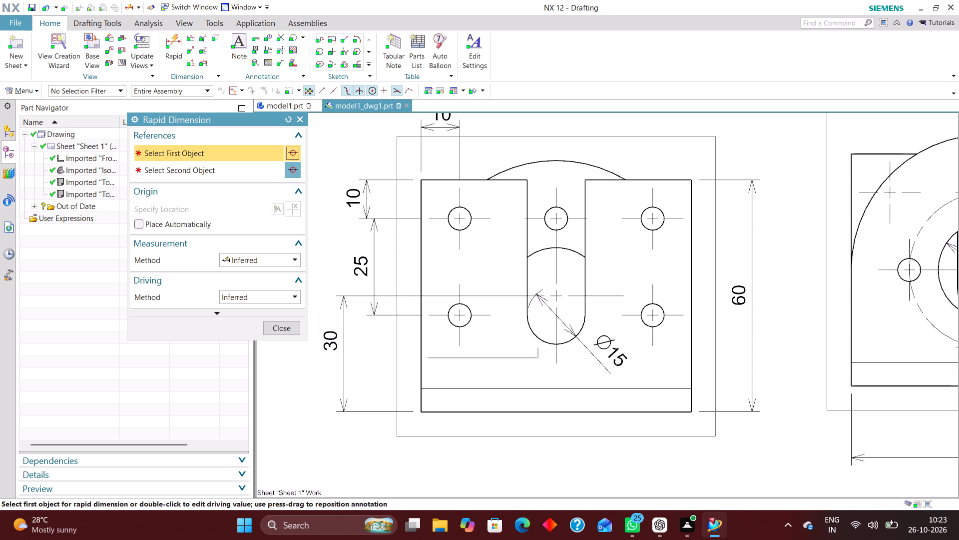
pyautogui.click(281, 331)
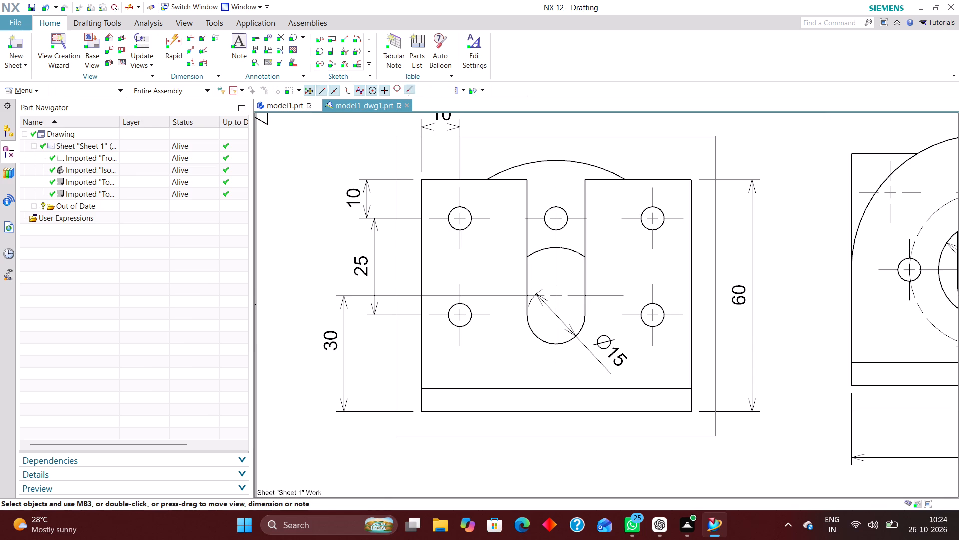
# Move the slotted flange view's overall height dimension farther right, away from the view.
pyautogui.moveTo(747, 291); pyautogui.dragTo(781, 288)
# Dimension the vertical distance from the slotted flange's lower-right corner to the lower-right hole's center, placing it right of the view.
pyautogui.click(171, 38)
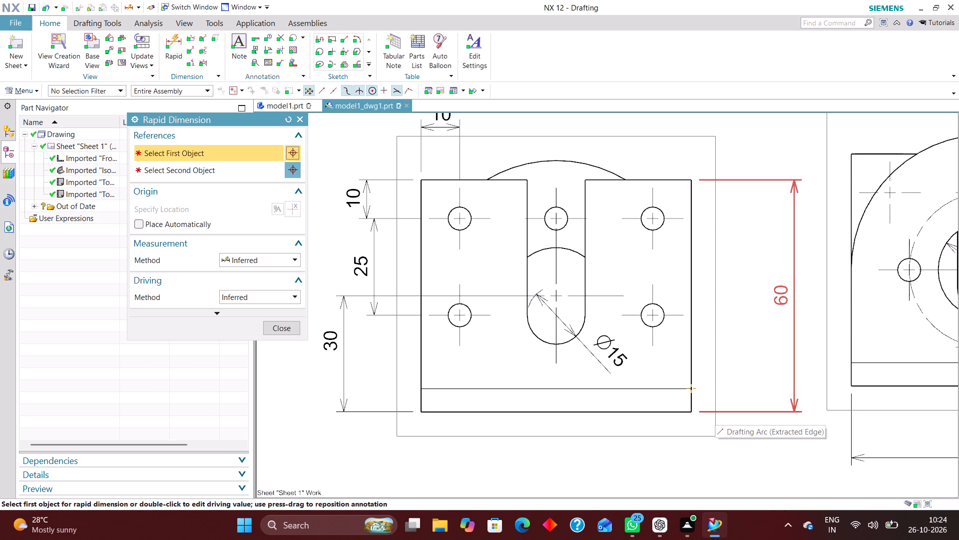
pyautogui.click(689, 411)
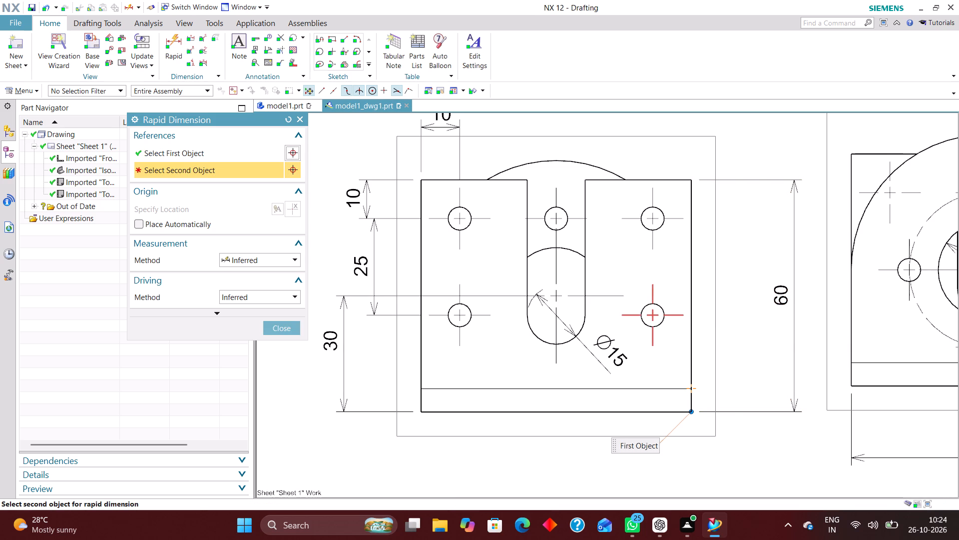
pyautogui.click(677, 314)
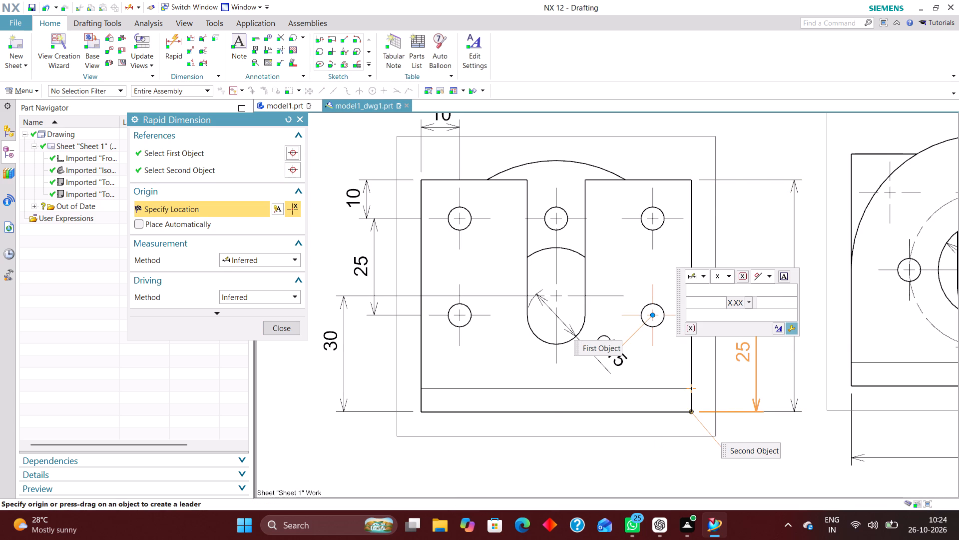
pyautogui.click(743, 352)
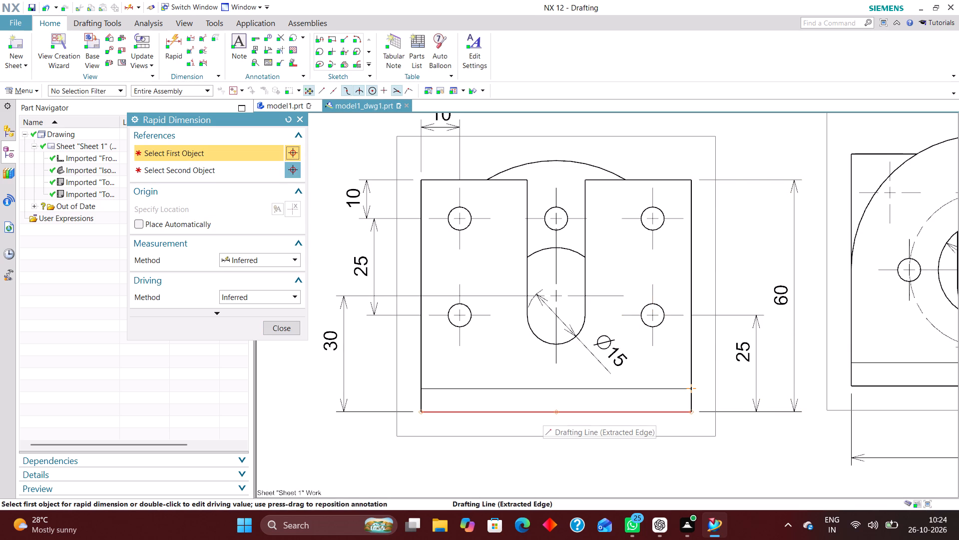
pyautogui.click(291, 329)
# Delete the slot center's vertical 30 mm dimension on the left side of the slotted flange view.
pyautogui.moveTo(345, 345); pyautogui.dragTo(317, 348, button='right')
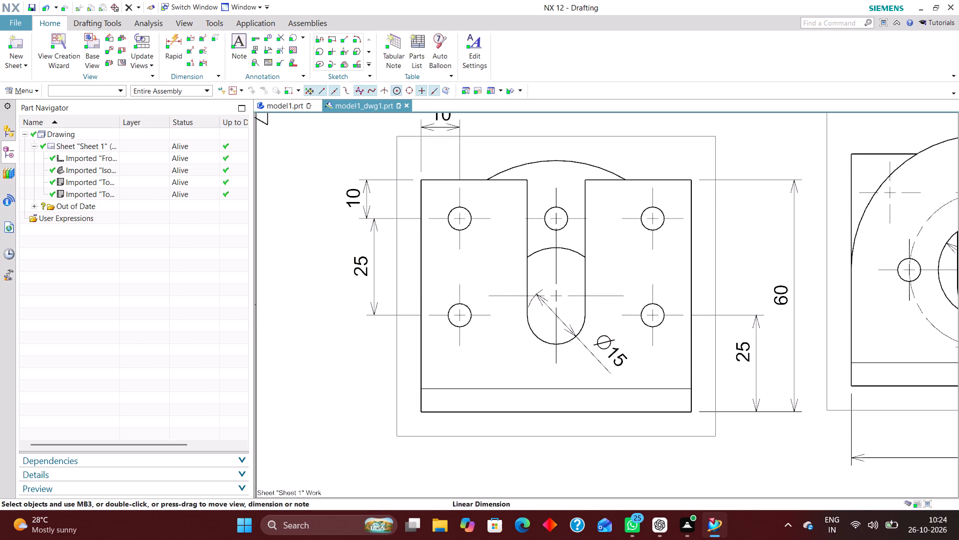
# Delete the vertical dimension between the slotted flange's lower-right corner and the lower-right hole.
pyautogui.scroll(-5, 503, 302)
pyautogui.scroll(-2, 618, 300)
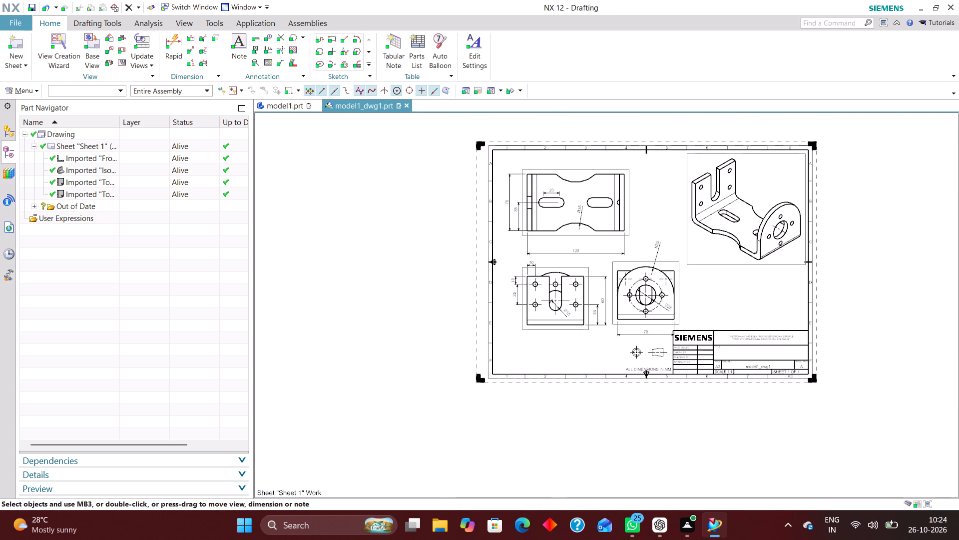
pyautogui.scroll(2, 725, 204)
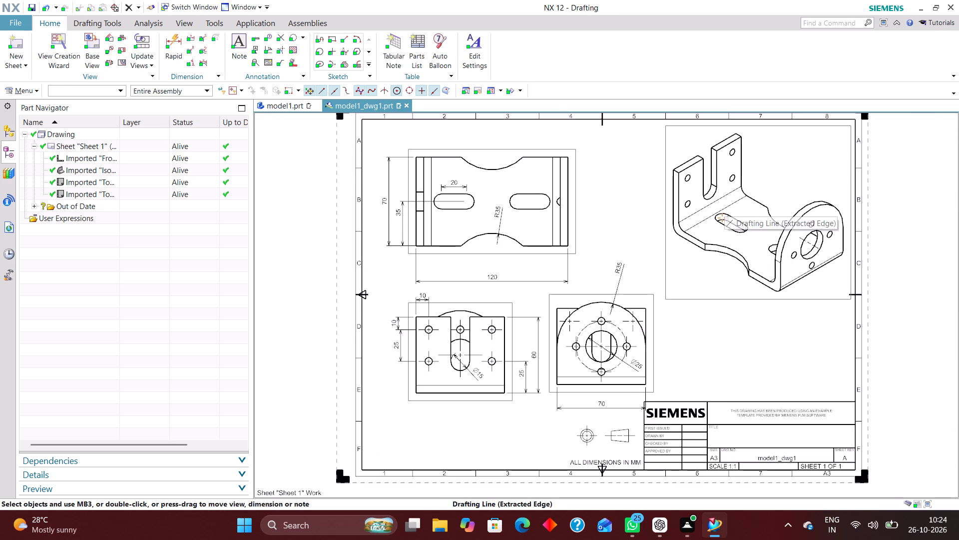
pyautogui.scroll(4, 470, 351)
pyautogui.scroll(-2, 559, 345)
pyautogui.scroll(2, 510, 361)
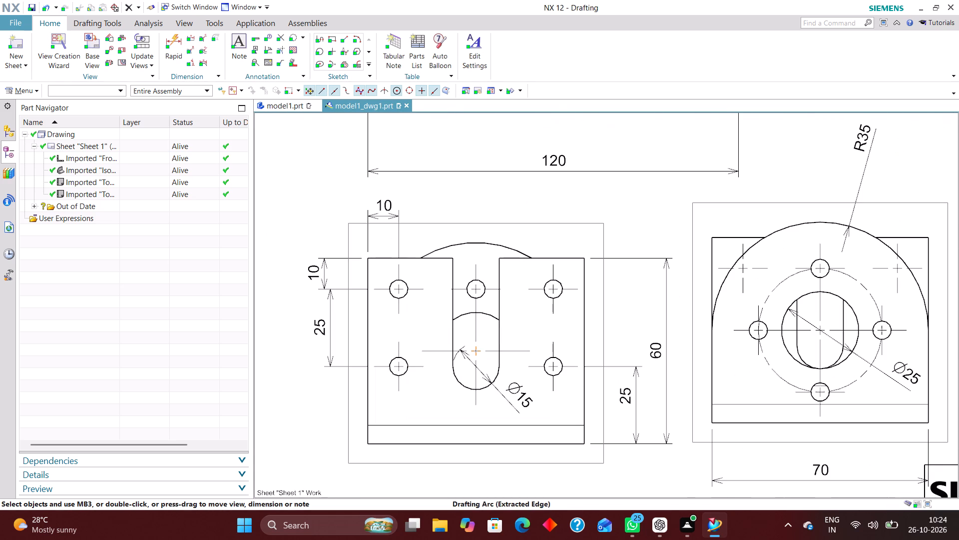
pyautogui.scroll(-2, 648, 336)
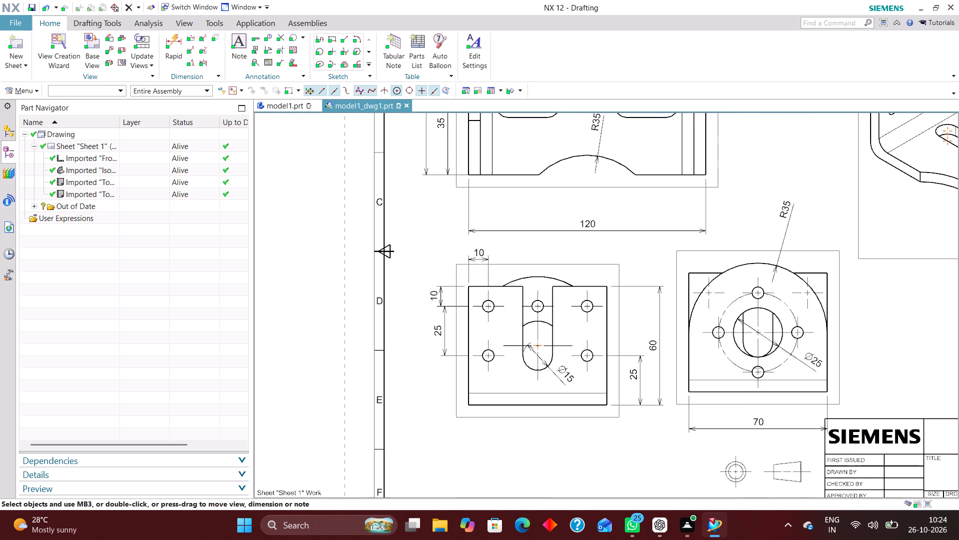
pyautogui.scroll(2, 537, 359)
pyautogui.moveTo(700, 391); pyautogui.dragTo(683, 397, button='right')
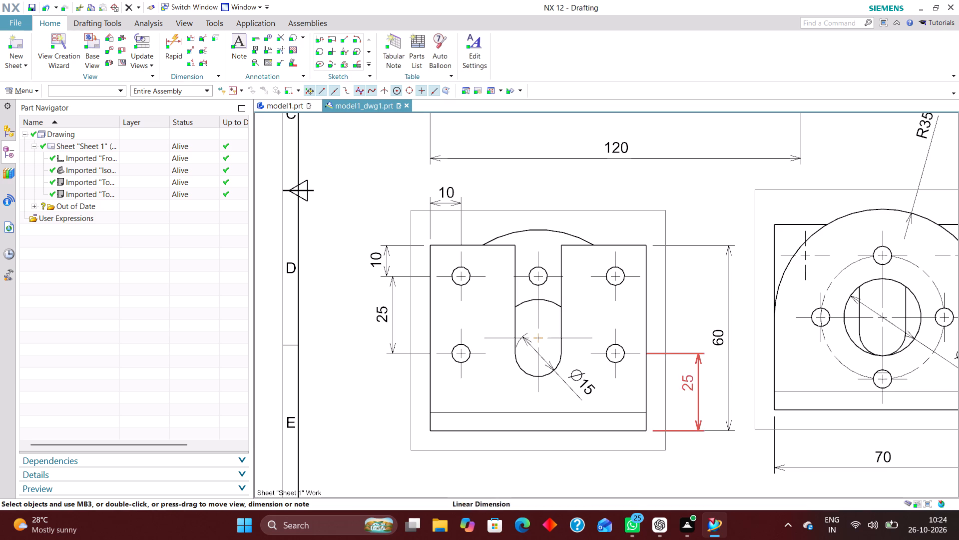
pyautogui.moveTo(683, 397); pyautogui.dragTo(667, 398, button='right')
# Dimension the vertical distance from the slotted flange's lower-right corner to the slot's center mark, placing it inside the overall height dimension.
pyautogui.click(173, 33)
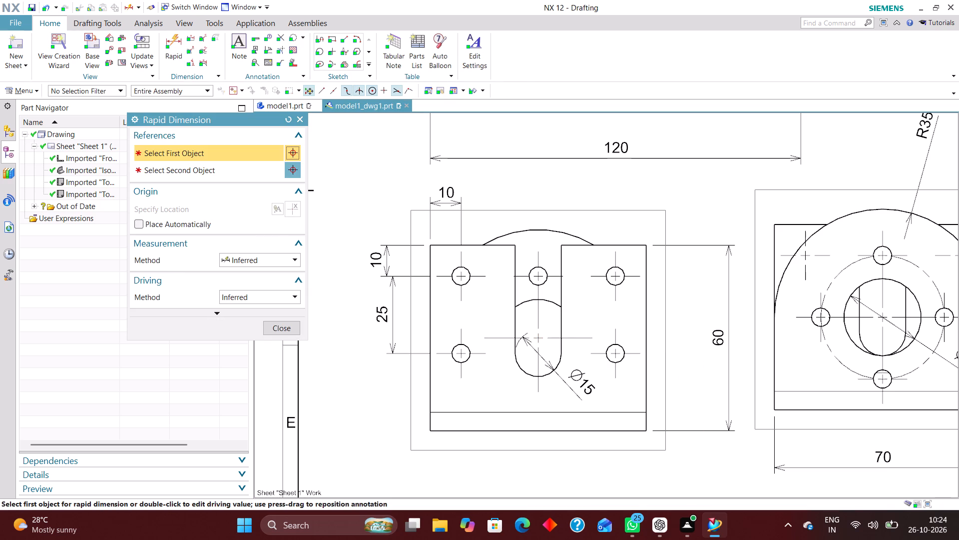
pyautogui.click(645, 431)
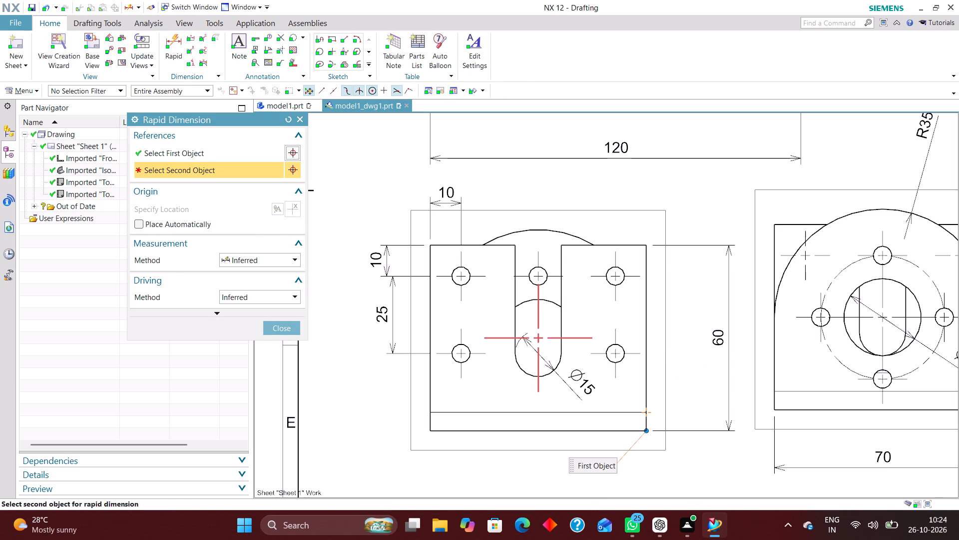
pyautogui.click(555, 336)
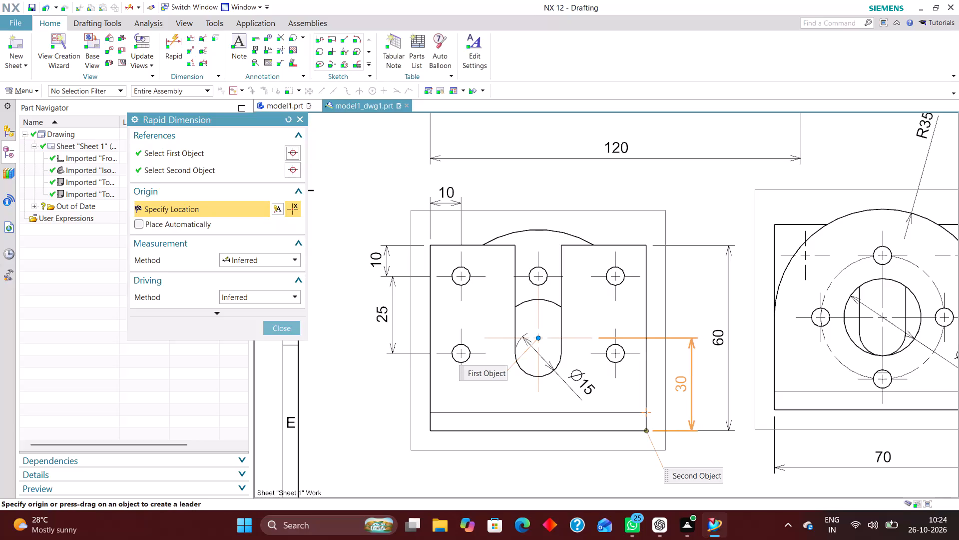
pyautogui.click(678, 384)
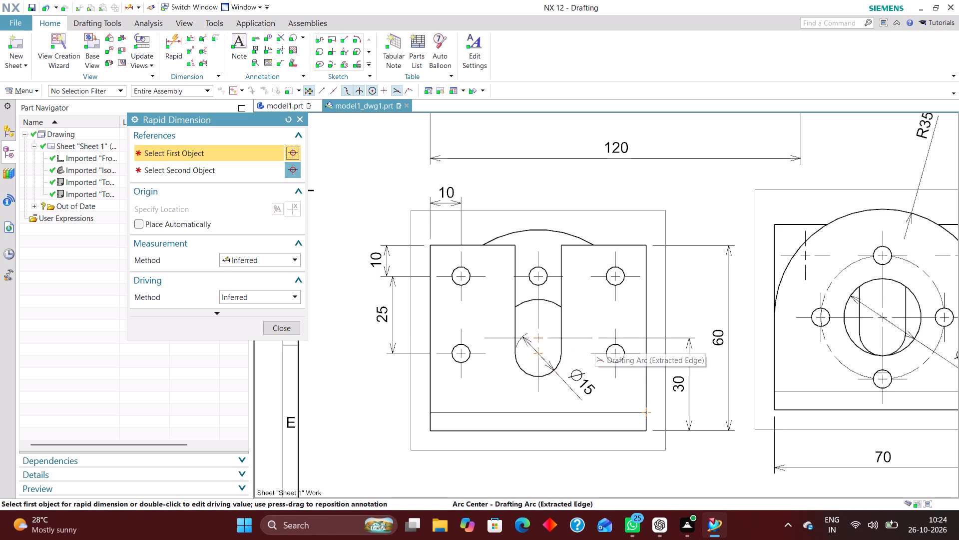
pyautogui.click(300, 121)
# Reposition the slot's diameter dimension so its text sits below and to the right of the slot.
pyautogui.scroll(-2, 522, 296)
pyautogui.scroll(4, 544, 276)
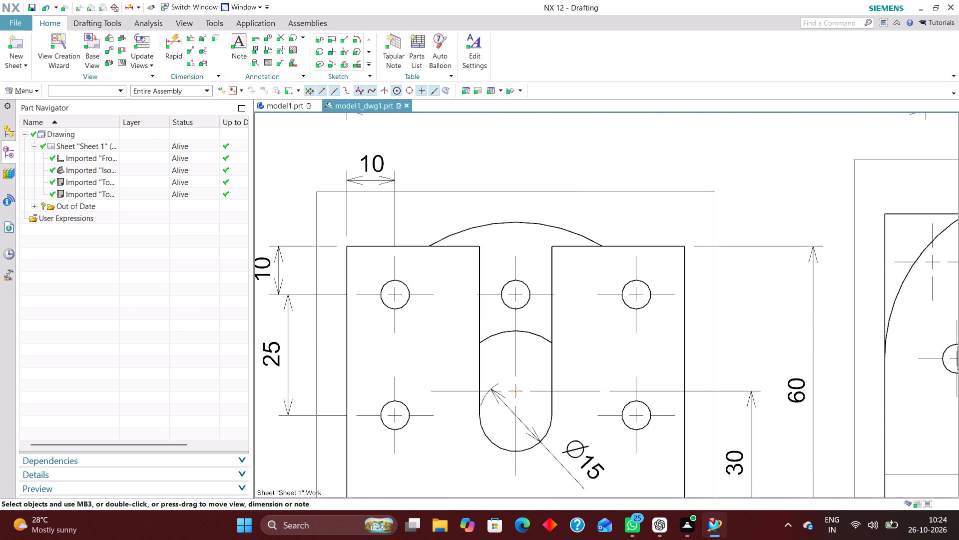
pyautogui.scroll(-2, 534, 304)
pyautogui.moveTo(563, 411); pyautogui.dragTo(559, 334)
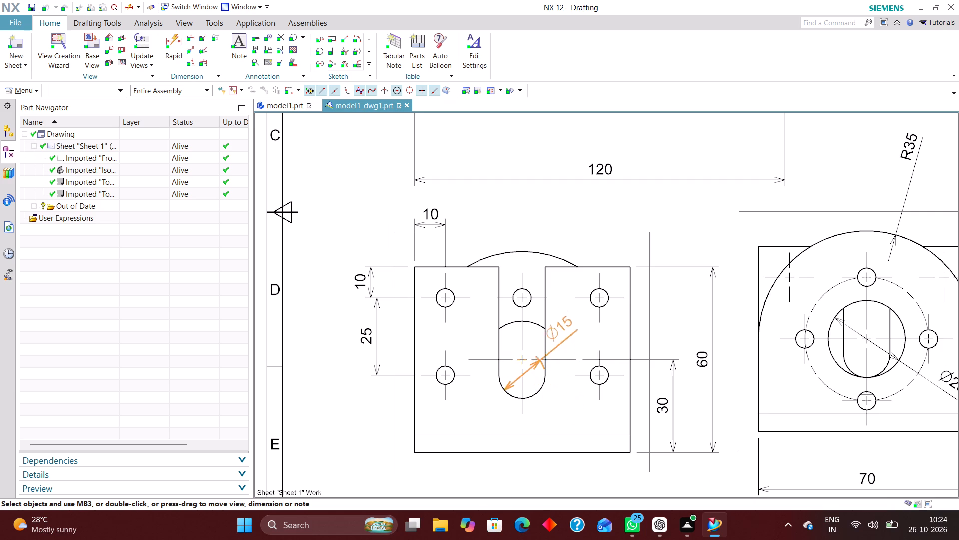
pyautogui.moveTo(559, 334); pyautogui.dragTo(570, 402)
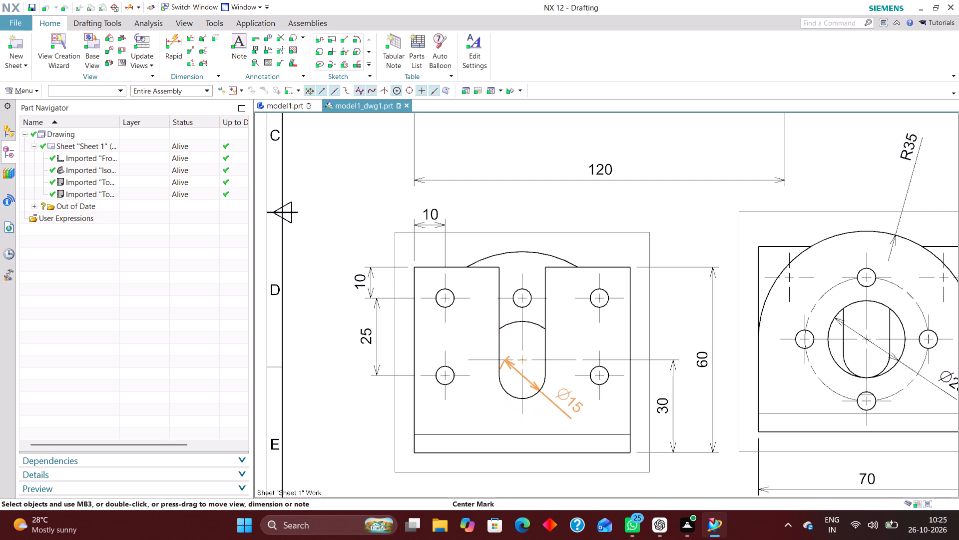
pyautogui.moveTo(570, 402); pyautogui.dragTo(574, 399)
# Delete the vertical 10 mm and 25 mm hole dimensions on the left side of the slotted flange view.
pyautogui.scroll(-3, 471, 394)
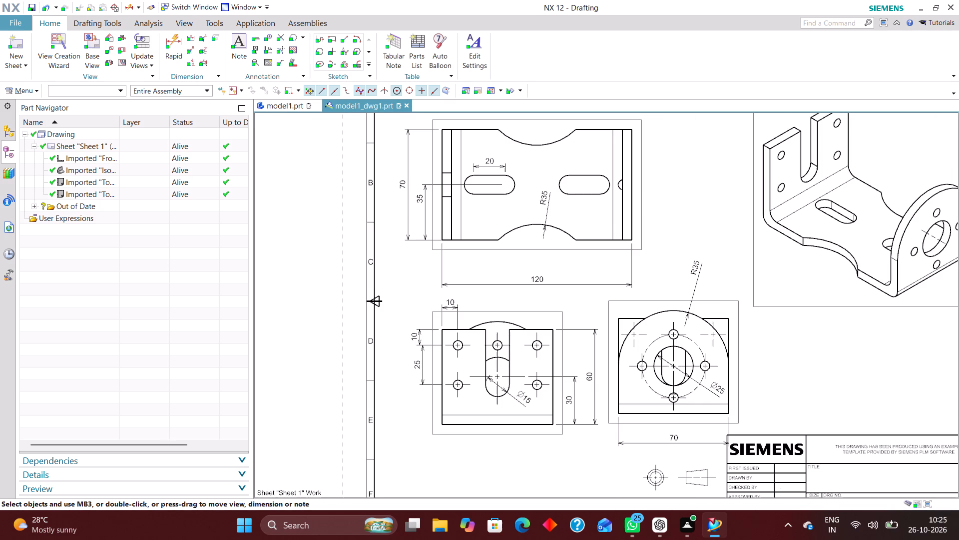
pyautogui.scroll(1, 501, 340)
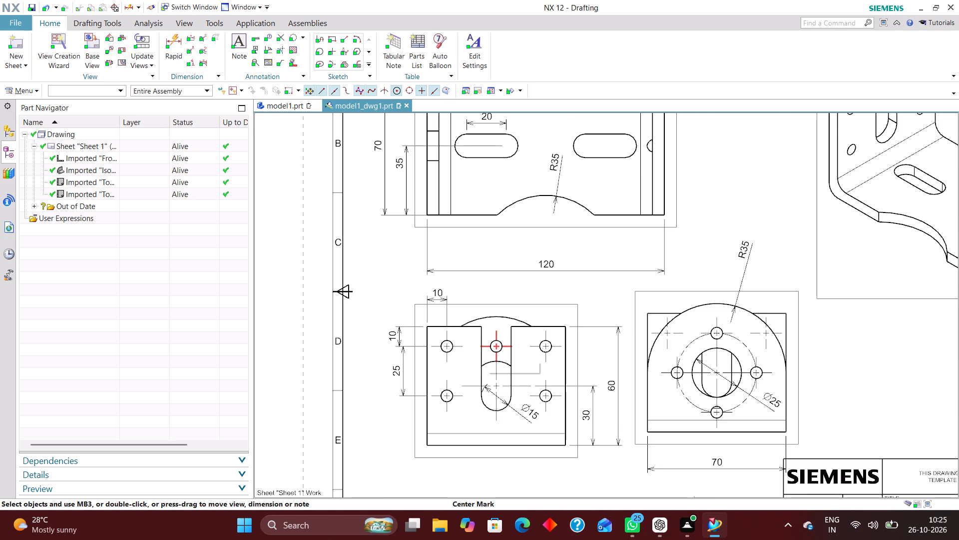
pyautogui.scroll(4, 481, 360)
pyautogui.scroll(-5, 457, 334)
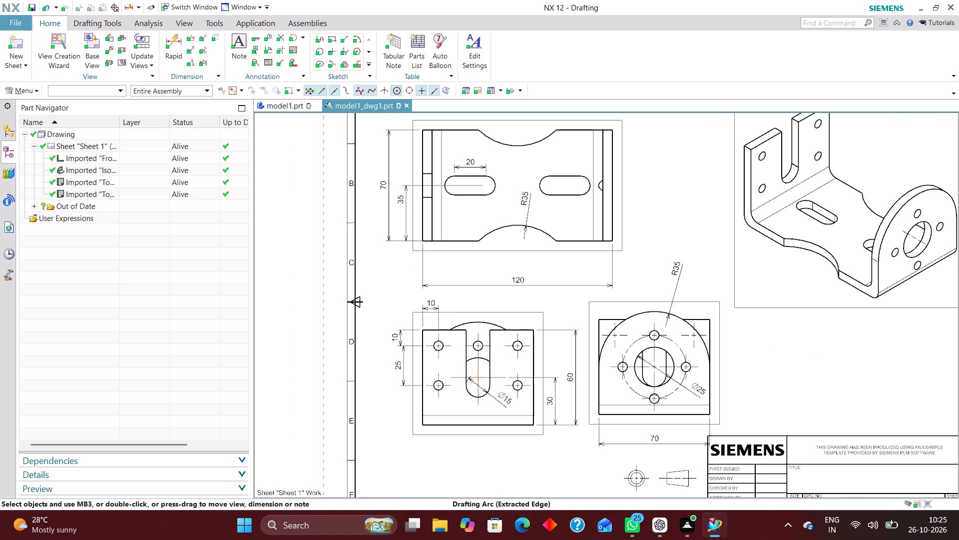
pyautogui.scroll(3, 410, 357)
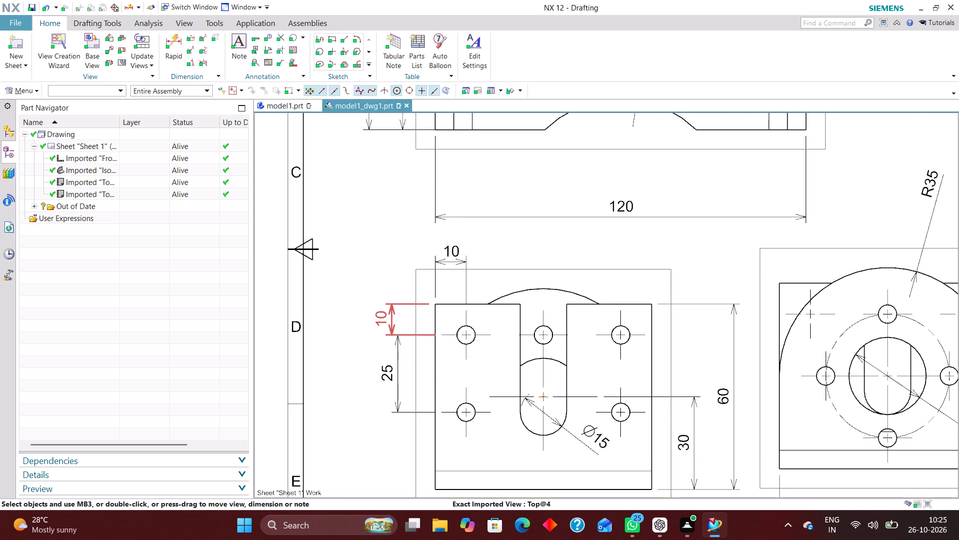
pyautogui.moveTo(391, 321); pyautogui.dragTo(359, 320, button='right')
pyautogui.moveTo(395, 366); pyautogui.dragTo(379, 370, button='right')
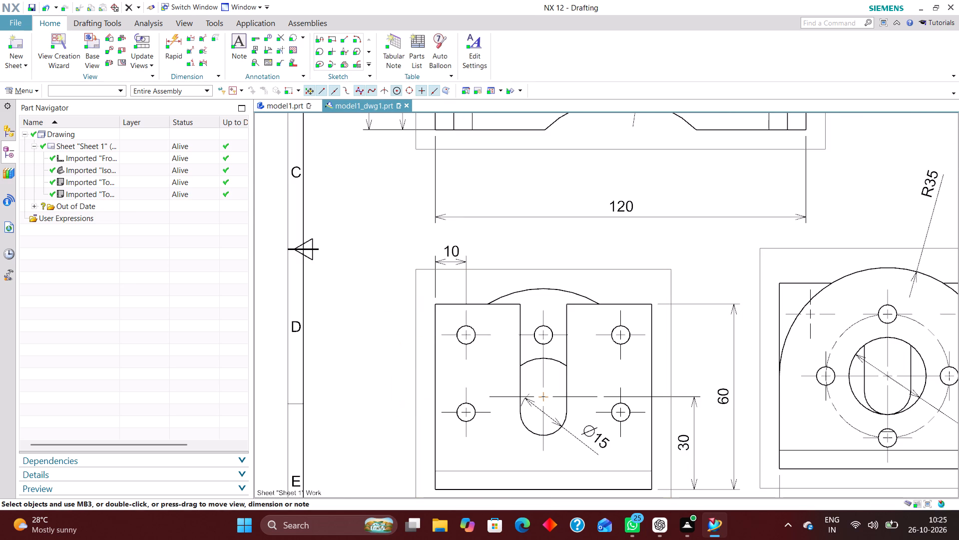
# Dimension the vertical distance from the slotted flange's upper-left corner to the lower-left hole's center, placing it left of the view.
pyautogui.click(171, 40)
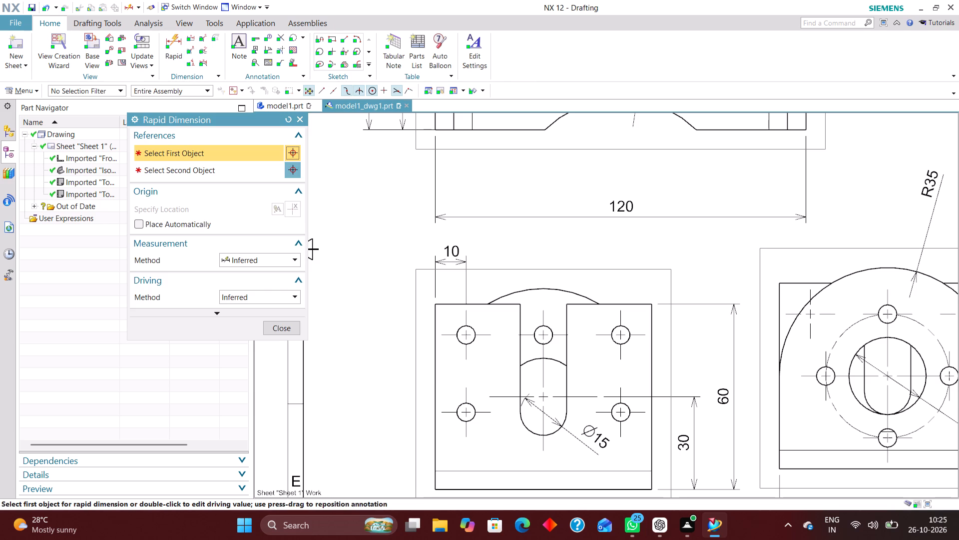
pyautogui.click(447, 412)
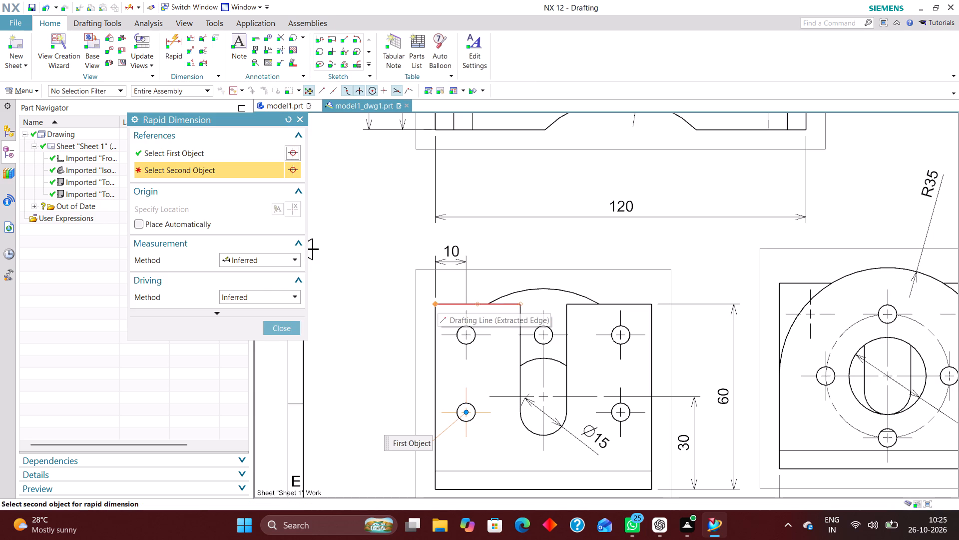
pyautogui.click(437, 300)
pyautogui.click(366, 349)
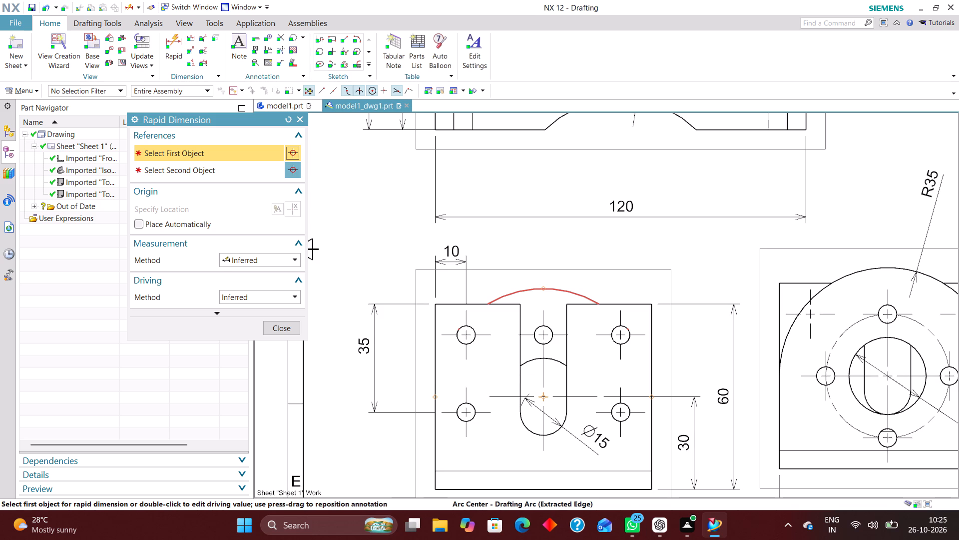
# Dimension the vertical spacing between the upper-left and lower-left holes, placing it between the view and the 35 mm dimension.
pyautogui.click(447, 412)
pyautogui.click(446, 335)
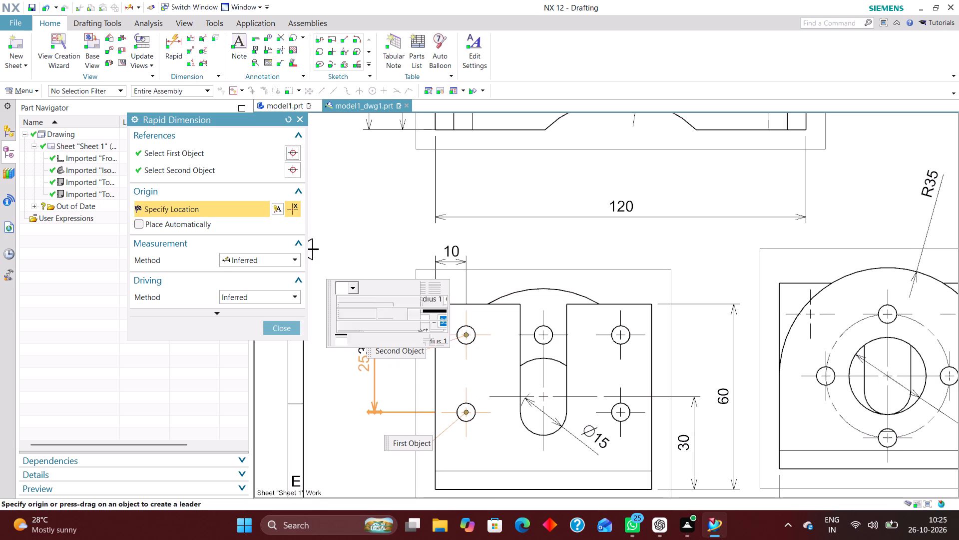
pyautogui.click(402, 375)
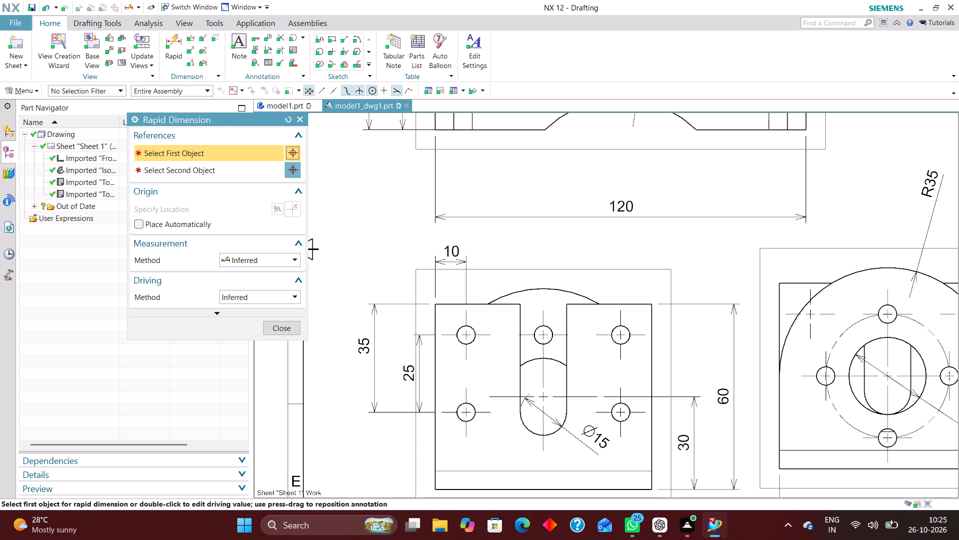
pyautogui.click(290, 329)
# Move the left holes' vertical spacing dimension farther left, away from the slotted flange's edge.
pyautogui.scroll(2, 416, 404)
pyautogui.moveTo(416, 361); pyautogui.dragTo(392, 352)
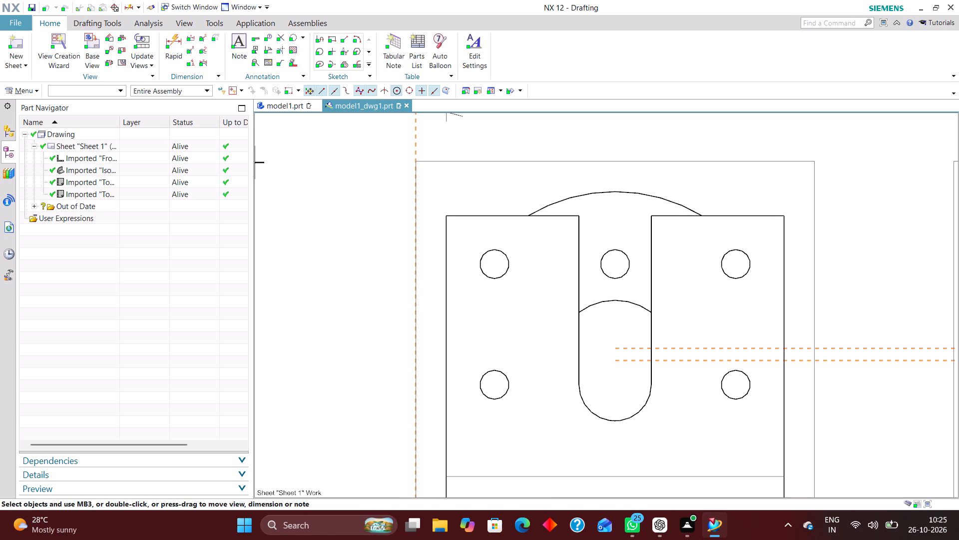
pyautogui.moveTo(392, 352); pyautogui.dragTo(395, 369)
pyautogui.moveTo(415, 355); pyautogui.dragTo(398, 356)
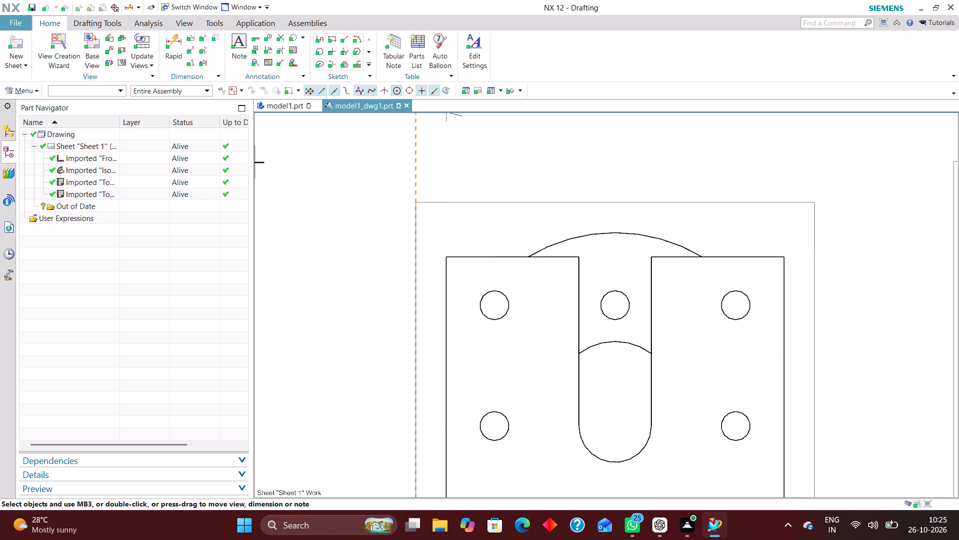
pyautogui.moveTo(398, 356); pyautogui.dragTo(395, 356)
pyautogui.moveTo(418, 363); pyautogui.dragTo(400, 357)
pyautogui.moveTo(406, 360); pyautogui.dragTo(395, 357)
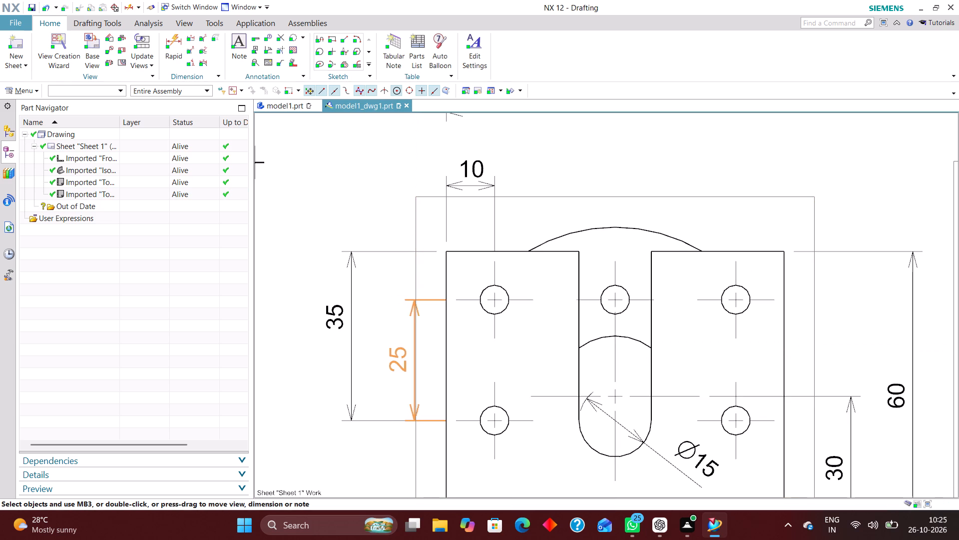
pyautogui.moveTo(395, 357); pyautogui.dragTo(386, 355)
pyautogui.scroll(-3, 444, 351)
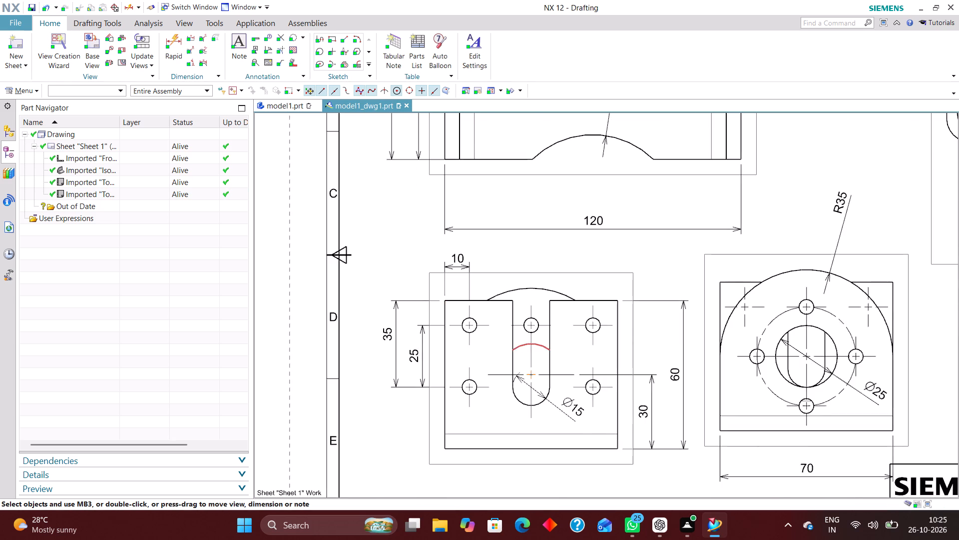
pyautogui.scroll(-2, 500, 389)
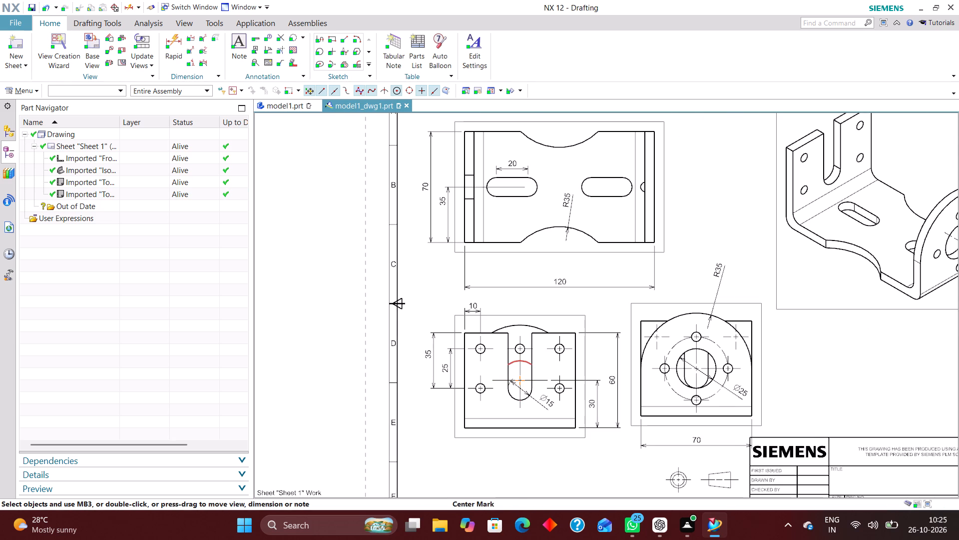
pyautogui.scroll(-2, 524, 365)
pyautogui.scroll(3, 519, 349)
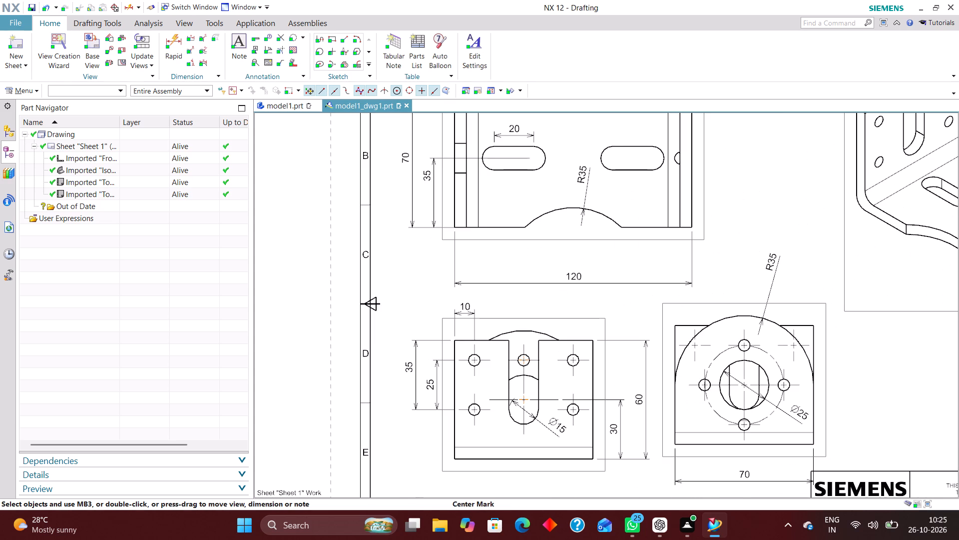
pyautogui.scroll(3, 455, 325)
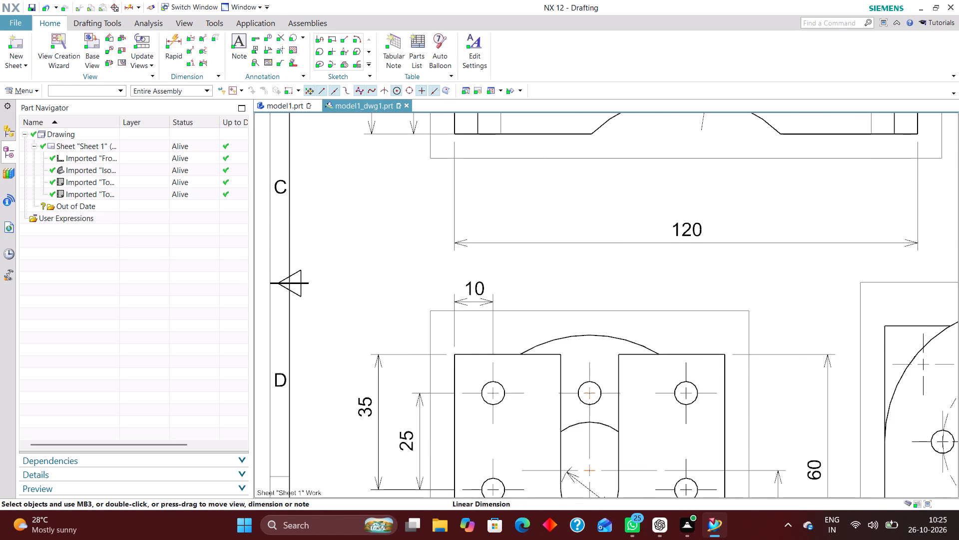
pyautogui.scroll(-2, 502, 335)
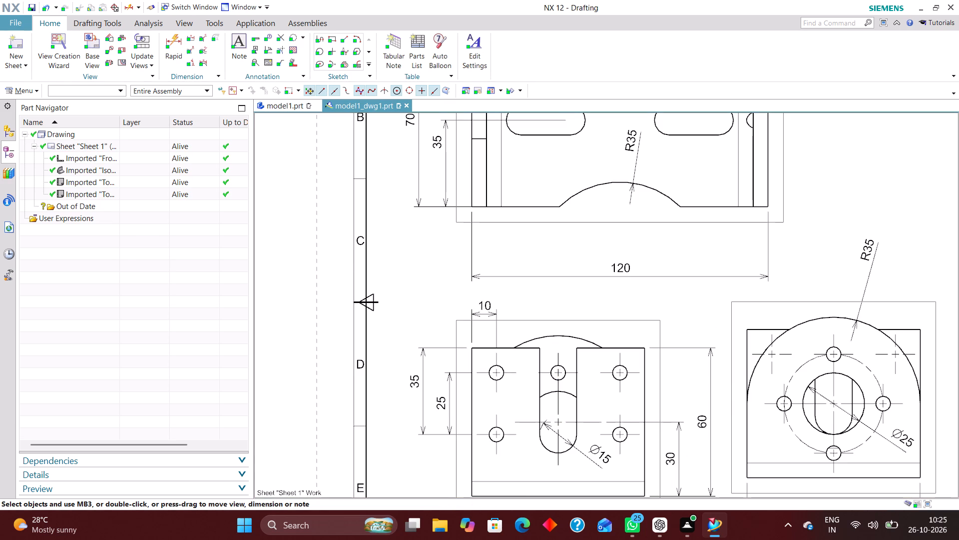
# Dimension the top width of the slotted flange's right prong, placing it above the view.
pyautogui.click(179, 38)
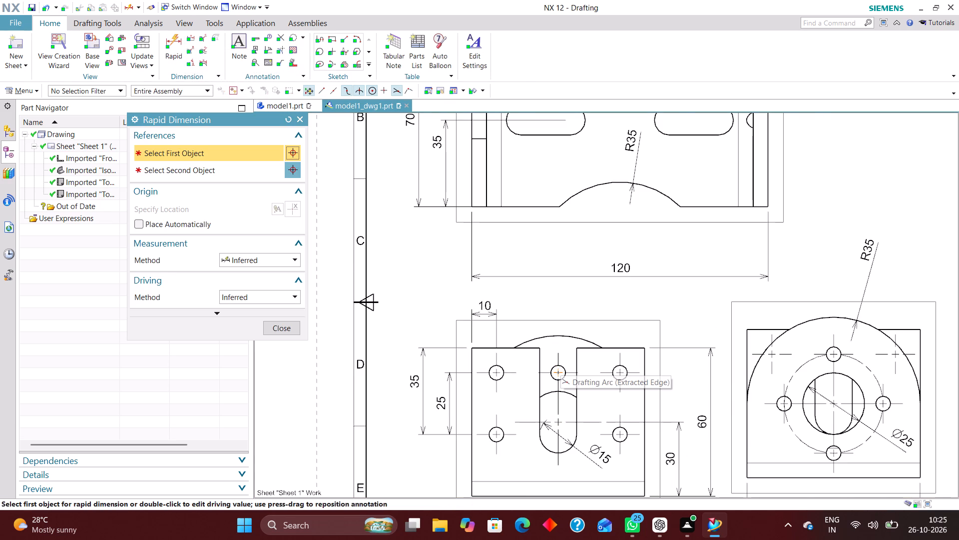
pyautogui.scroll(3, 433, 353)
pyautogui.scroll(-4, 500, 353)
pyautogui.scroll(4, 644, 354)
pyautogui.click(642, 341)
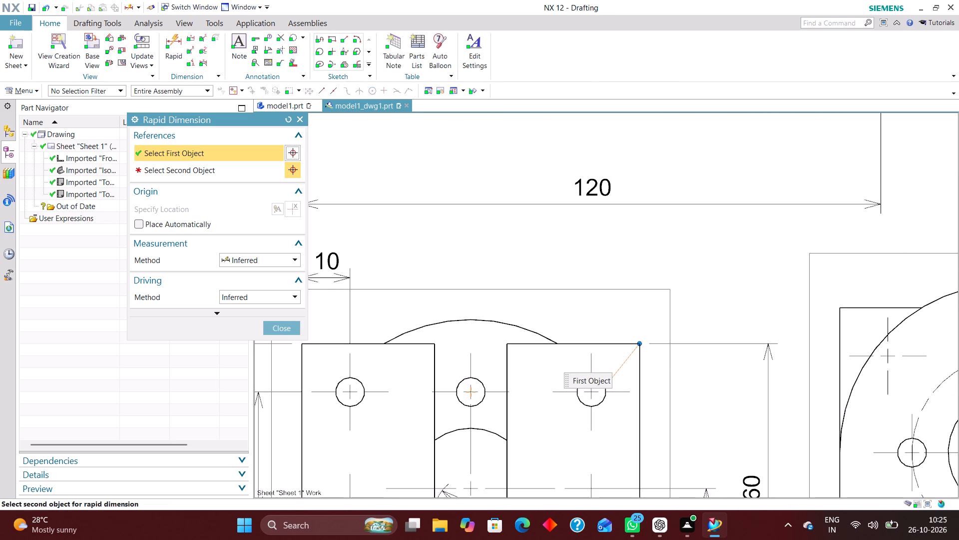
pyautogui.click(507, 342)
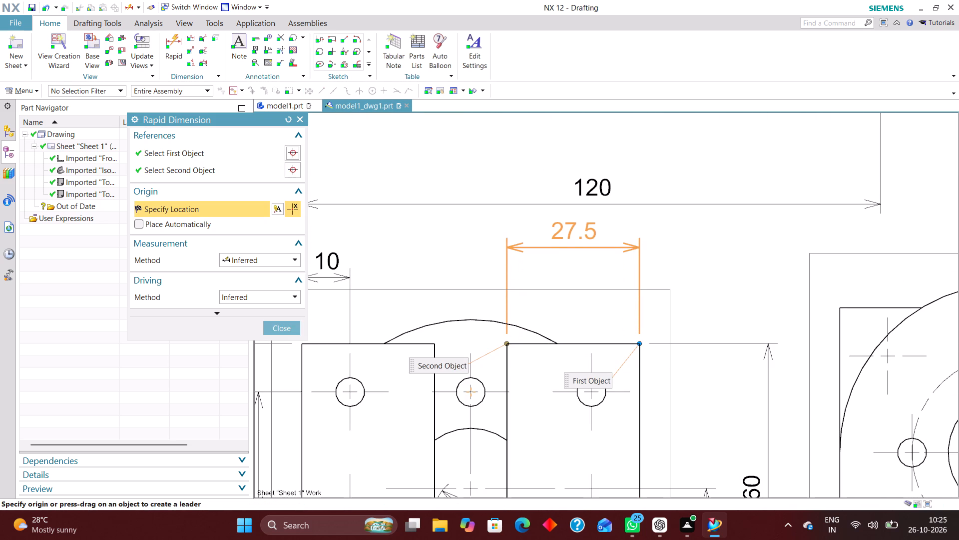
pyautogui.click(581, 228)
# Dimension the top width of the slotted flange's left prong, placing it above the view.
pyautogui.scroll(-2, 633, 307)
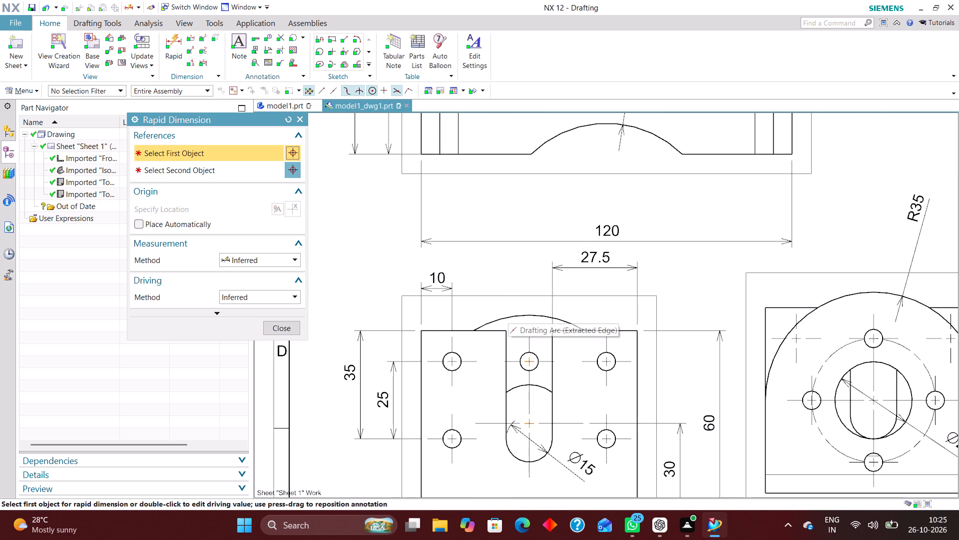
pyautogui.click(420, 330)
pyautogui.click(507, 331)
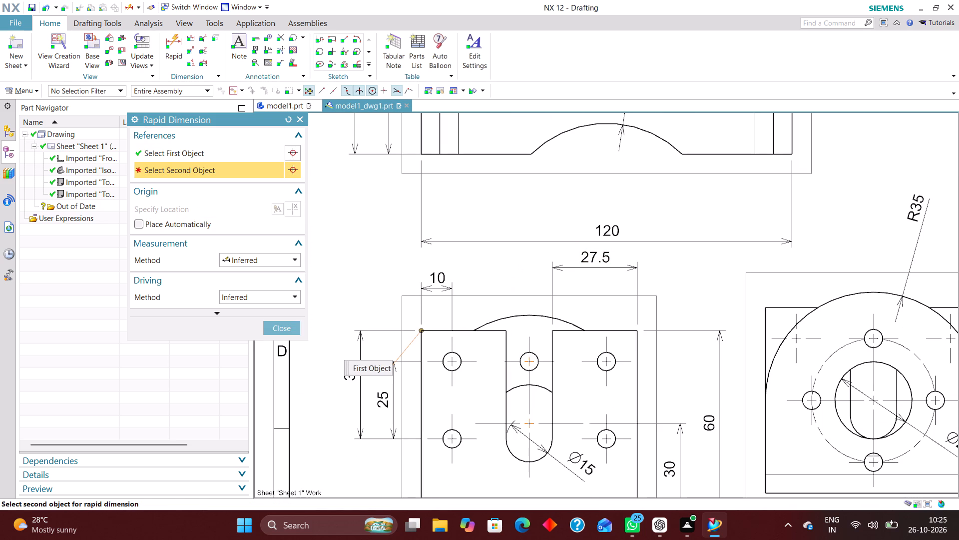
pyautogui.click(461, 258)
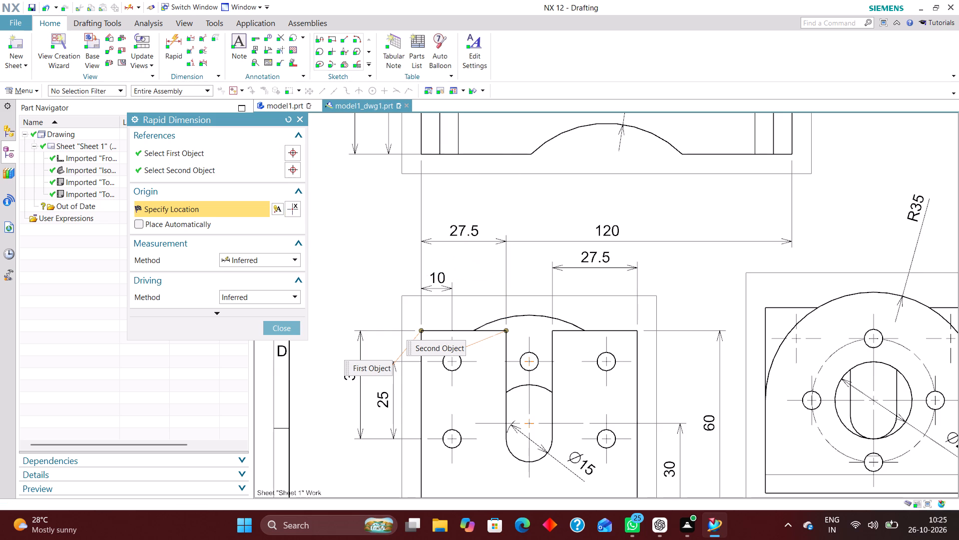
pyautogui.click(285, 326)
# Arrange the two prong-width dimensions above the slotted flange view, with the hole's horizontal offset dimension closer to the top edge.
pyautogui.moveTo(472, 229); pyautogui.dragTo(473, 246)
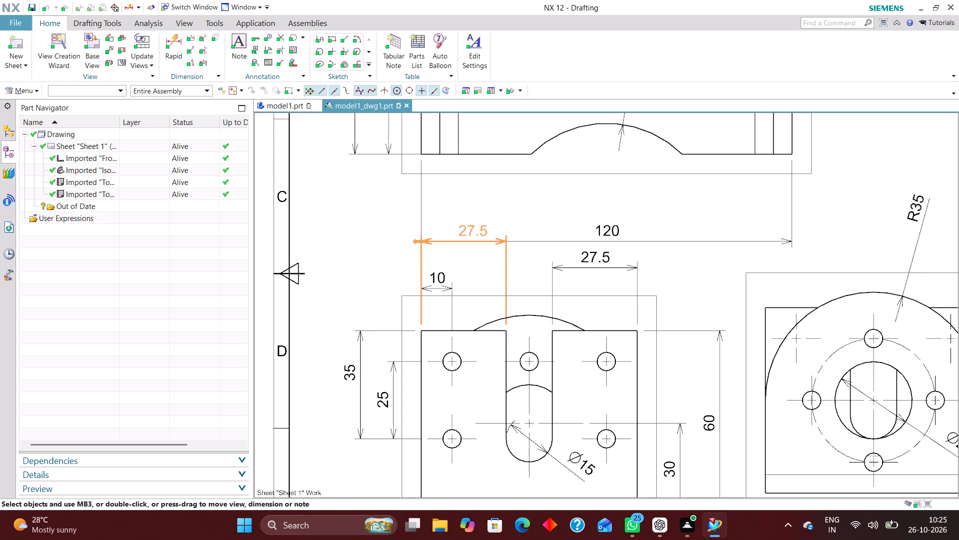
pyautogui.moveTo(473, 246); pyautogui.dragTo(469, 272)
pyautogui.scroll(3, 428, 295)
pyautogui.moveTo(459, 281); pyautogui.dragTo(443, 312)
pyautogui.scroll(-1, 550, 274)
pyautogui.moveTo(505, 271); pyautogui.dragTo(513, 248)
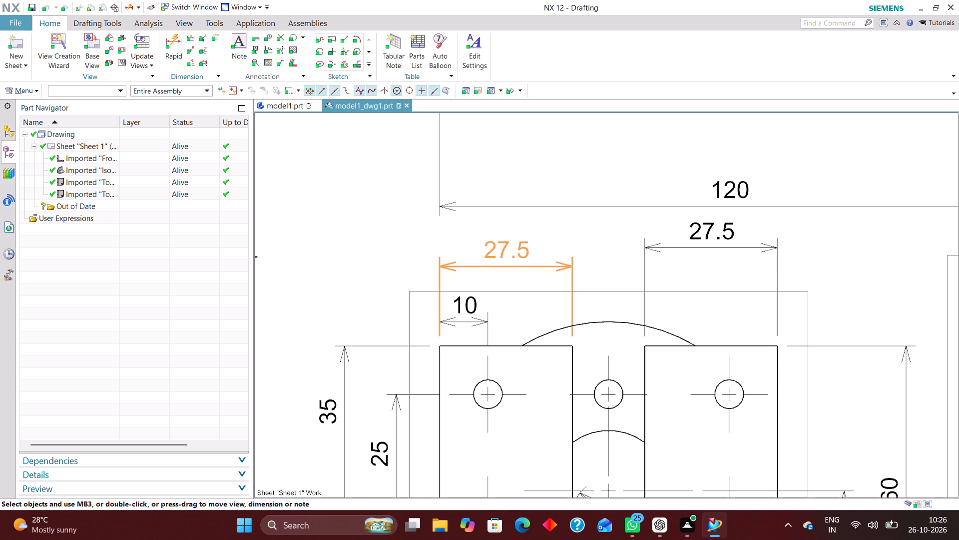
pyautogui.moveTo(513, 248); pyautogui.dragTo(516, 236)
pyautogui.click(704, 244)
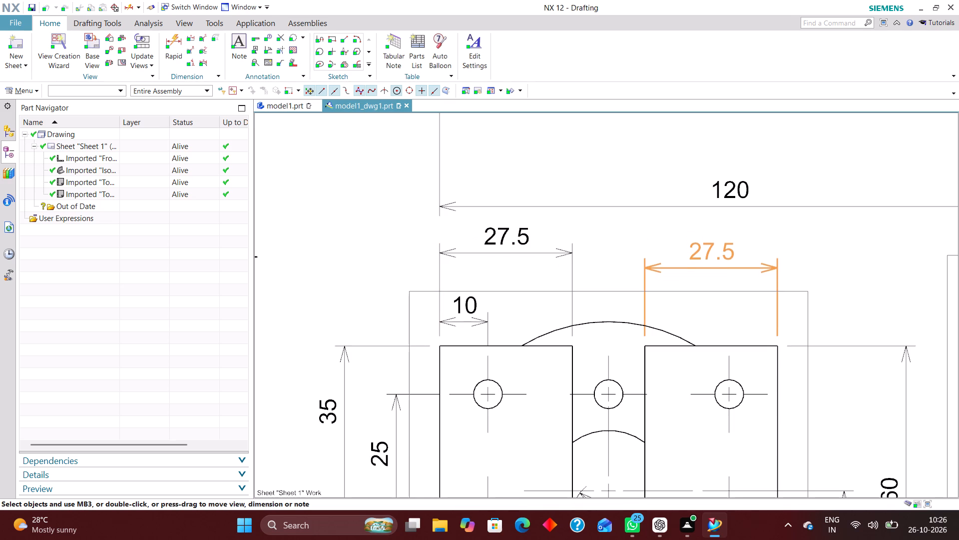
# Set the upper-left hole's horizontal offset dimension to have its arrows outside the extension lines.
pyautogui.doubleClick(469, 321)
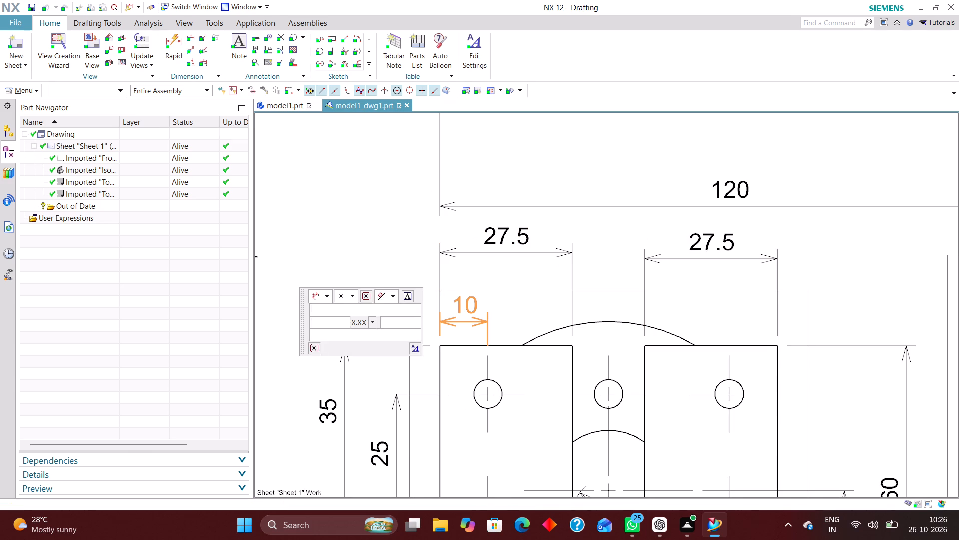
pyautogui.click(490, 322)
pyautogui.click(398, 365)
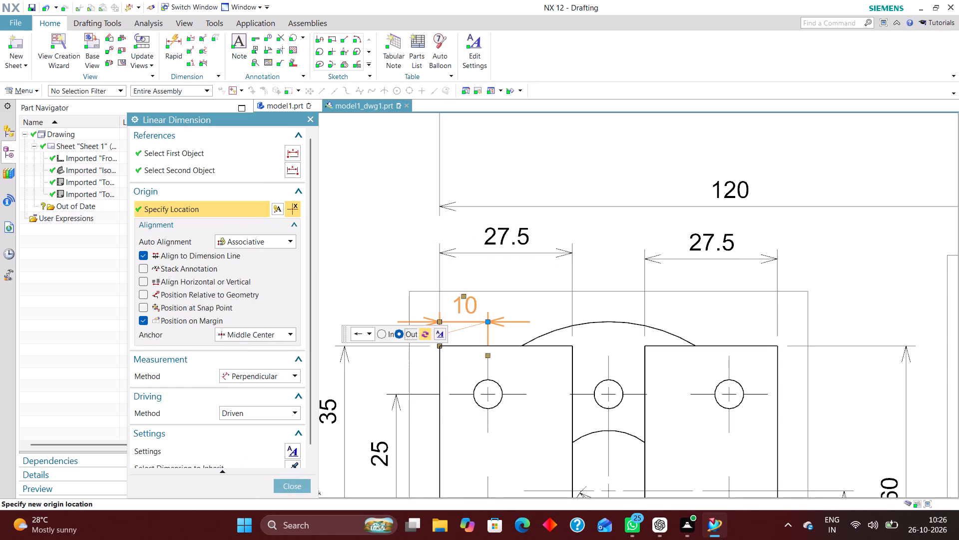
pyautogui.click(299, 486)
# Move the 35 mm vertical dimension's text lower in the plan view, clear of the slot's extension line.
pyautogui.scroll(-3, 452, 352)
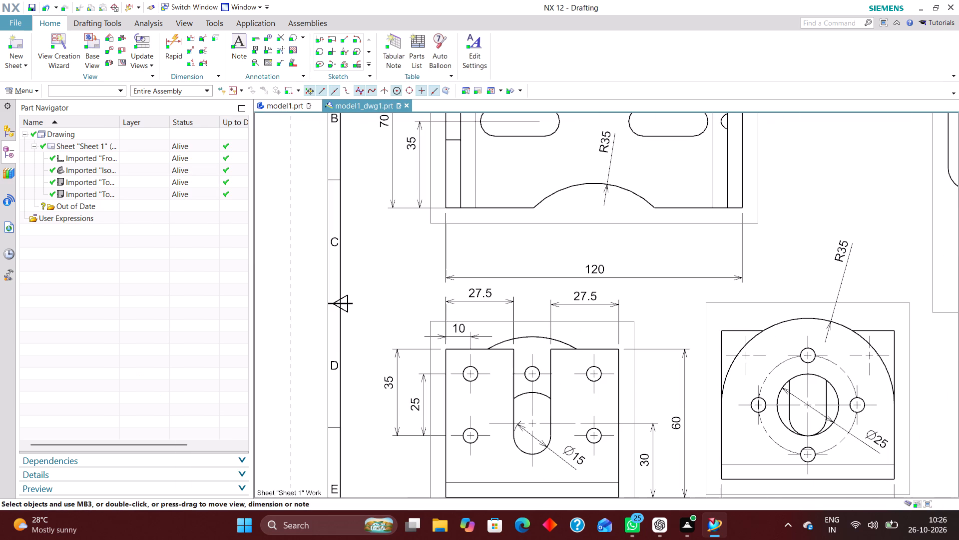
pyautogui.scroll(-3, 399, 310)
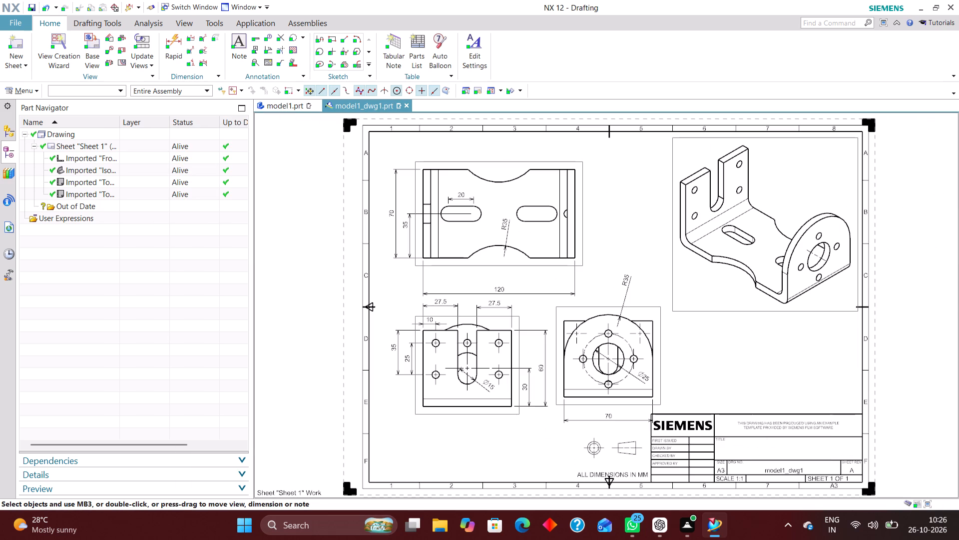
pyautogui.scroll(5, 486, 364)
pyautogui.scroll(-4, 519, 392)
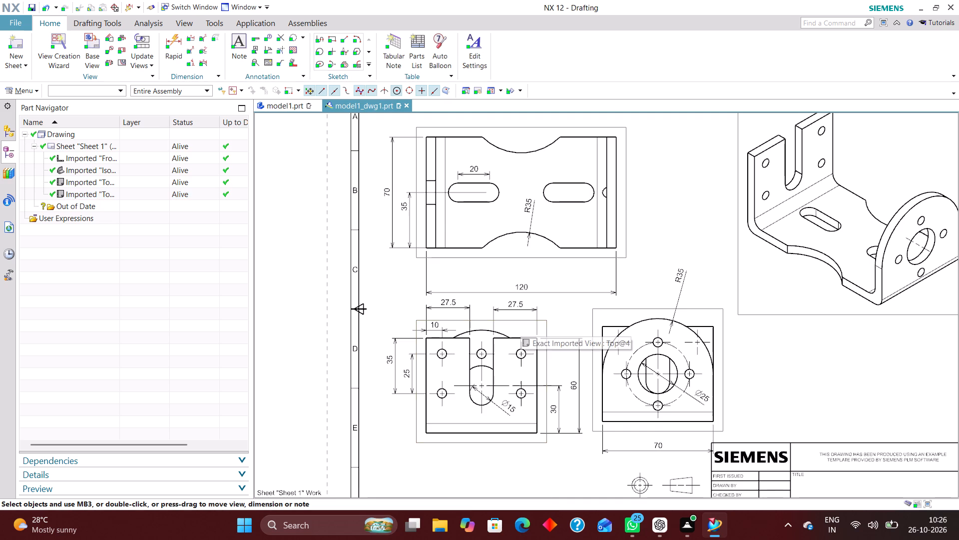
pyautogui.scroll(-2, 414, 372)
pyautogui.scroll(5, 443, 272)
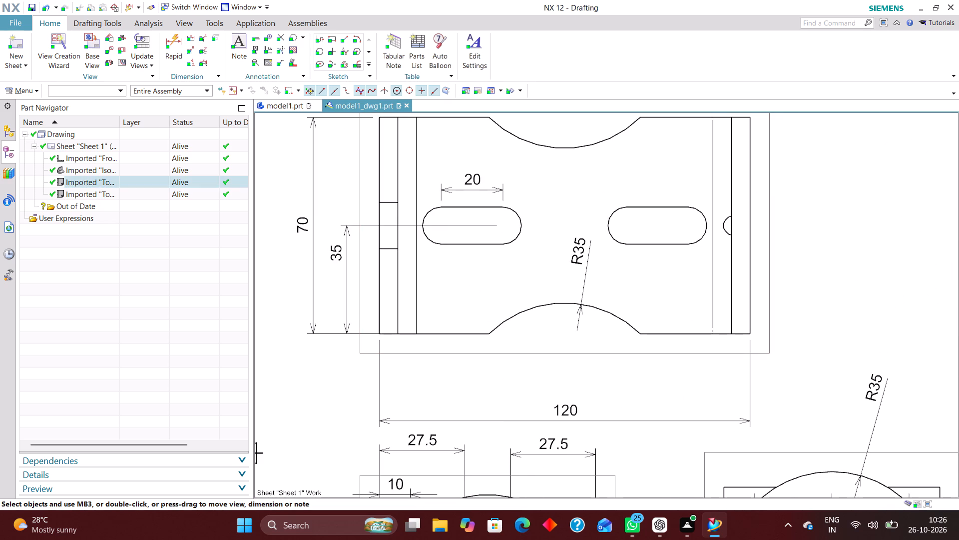
pyautogui.moveTo(337, 249); pyautogui.dragTo(337, 282)
# Add a center mark to the right end arc of the left slot in the plan view.
pyautogui.scroll(-3, 480, 291)
pyautogui.scroll(2, 497, 261)
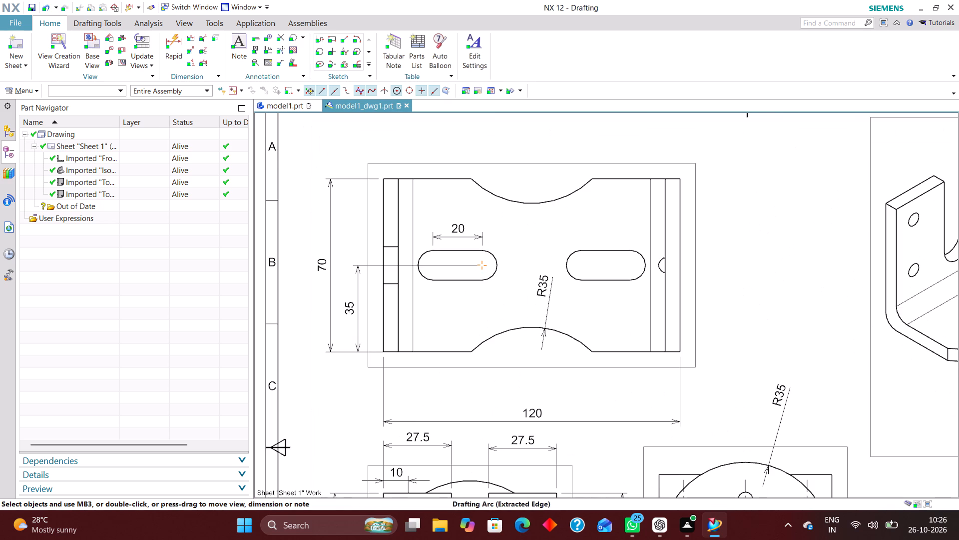
pyautogui.click(304, 37)
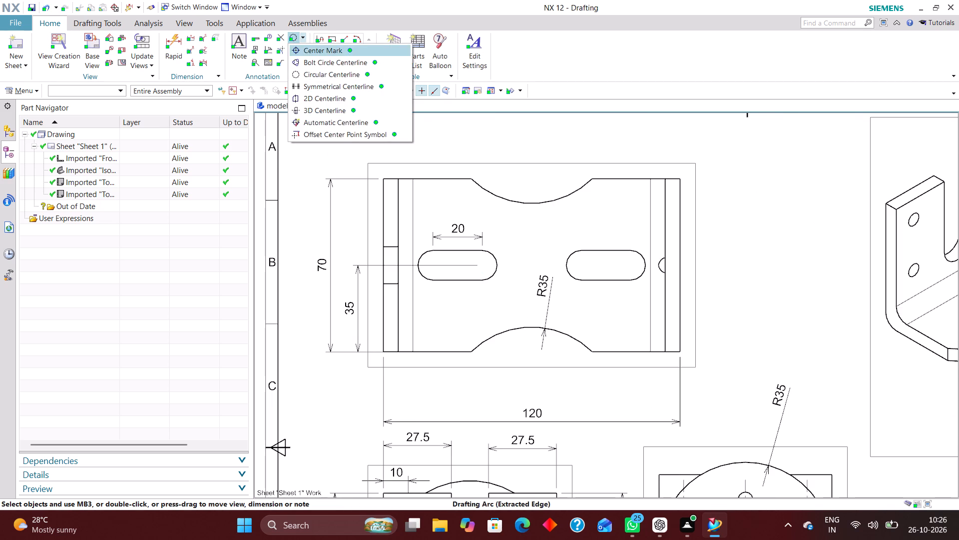
pyautogui.click(312, 50)
pyautogui.scroll(5, 457, 225)
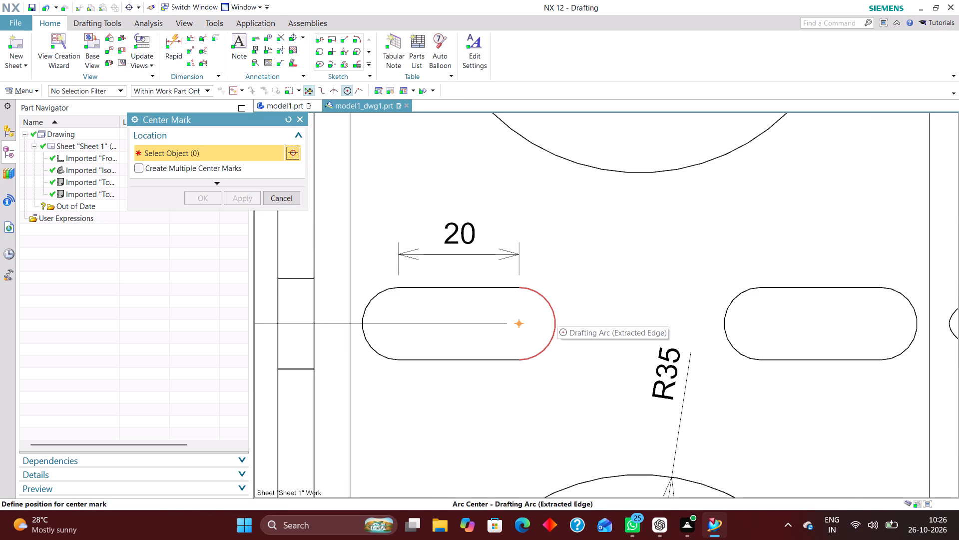
pyautogui.click(557, 313)
pyautogui.click(206, 198)
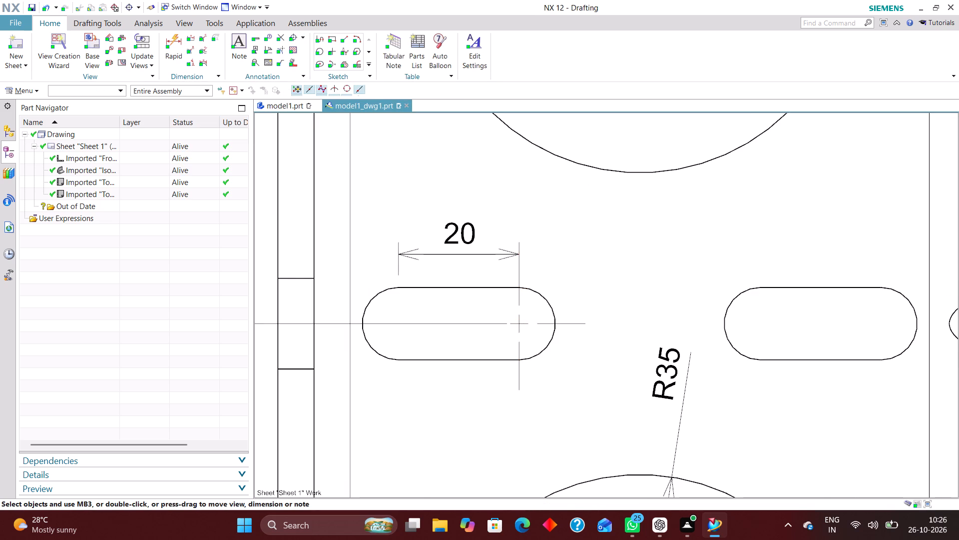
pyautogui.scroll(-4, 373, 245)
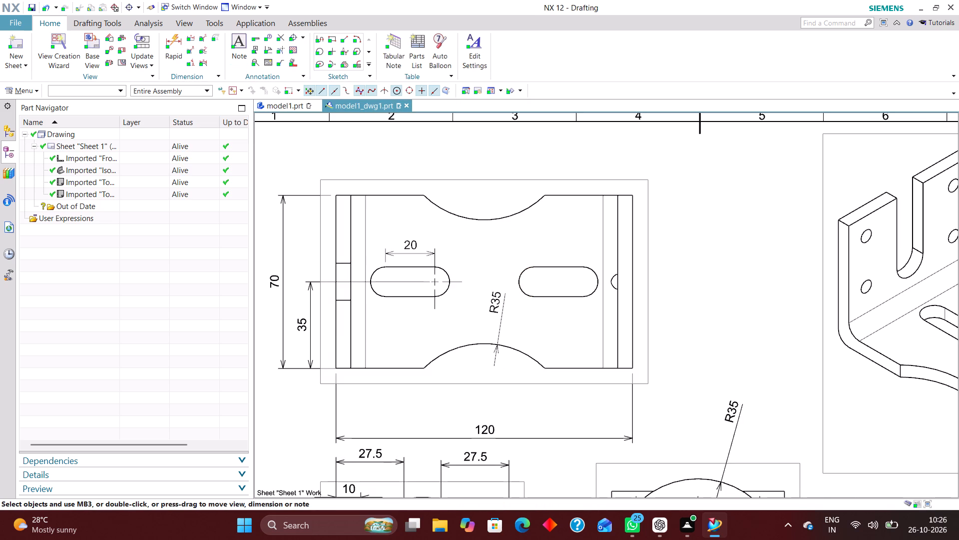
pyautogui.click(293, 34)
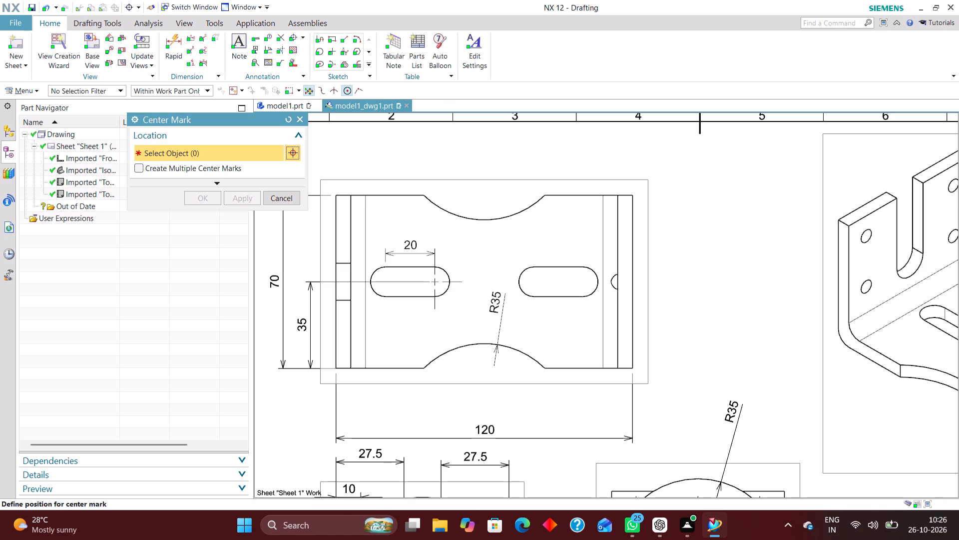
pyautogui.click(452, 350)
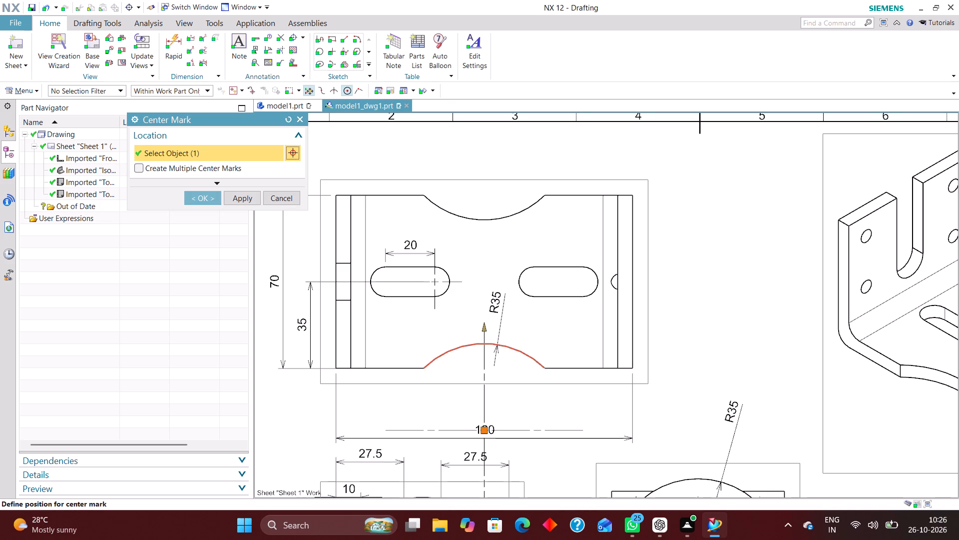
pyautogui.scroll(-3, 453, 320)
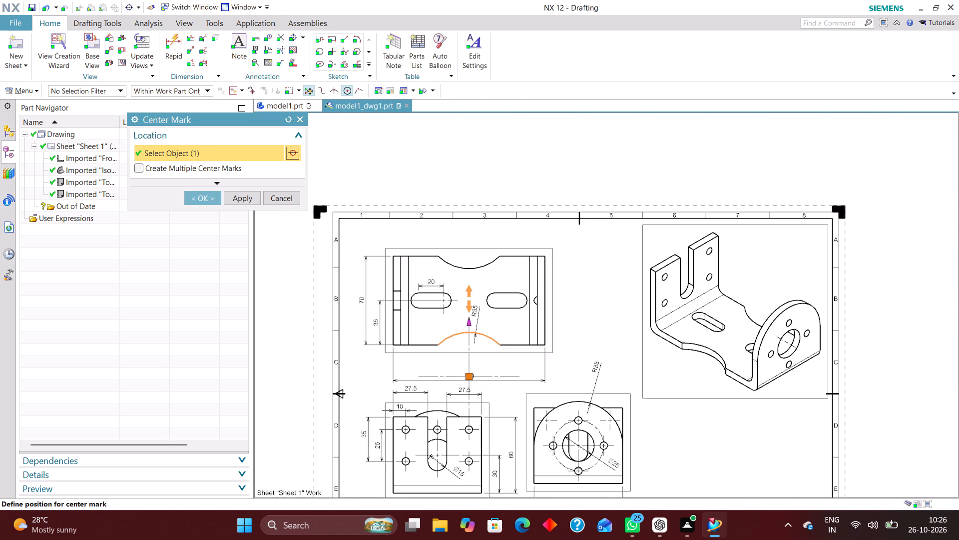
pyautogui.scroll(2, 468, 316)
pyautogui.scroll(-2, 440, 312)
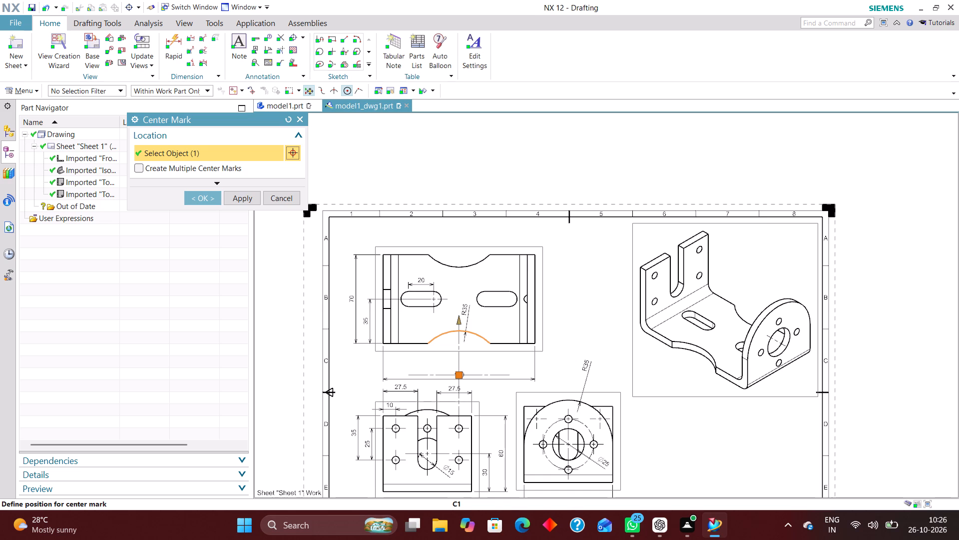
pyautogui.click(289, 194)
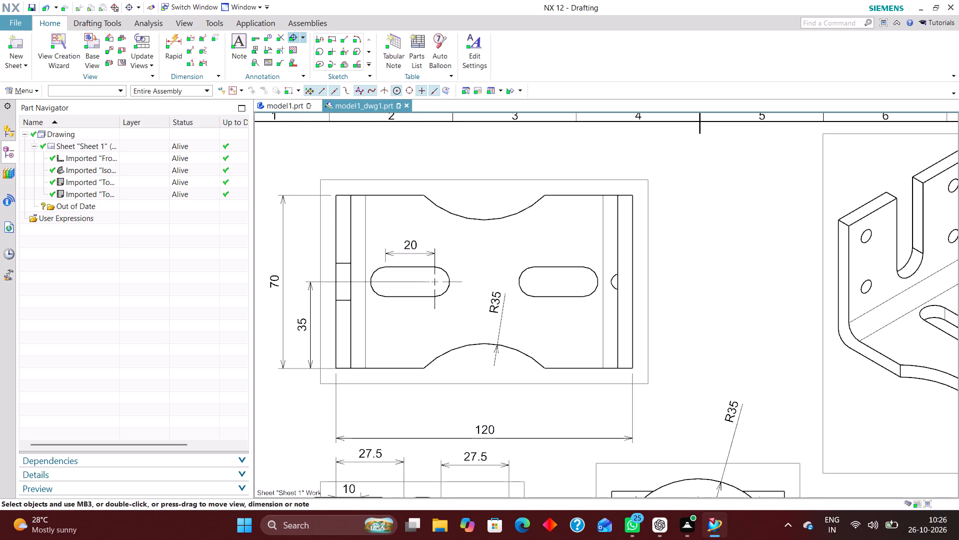
# Create a From Curves 2D centerline midway between the outer left and right edges of the plan view.
pyautogui.click(305, 35)
pyautogui.click(318, 99)
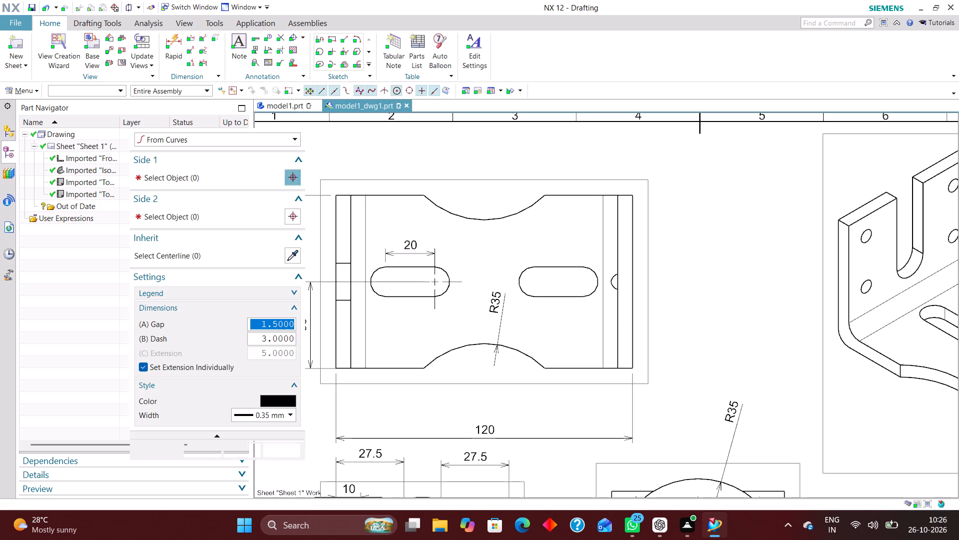
pyautogui.scroll(4, 441, 289)
pyautogui.scroll(-2, 417, 324)
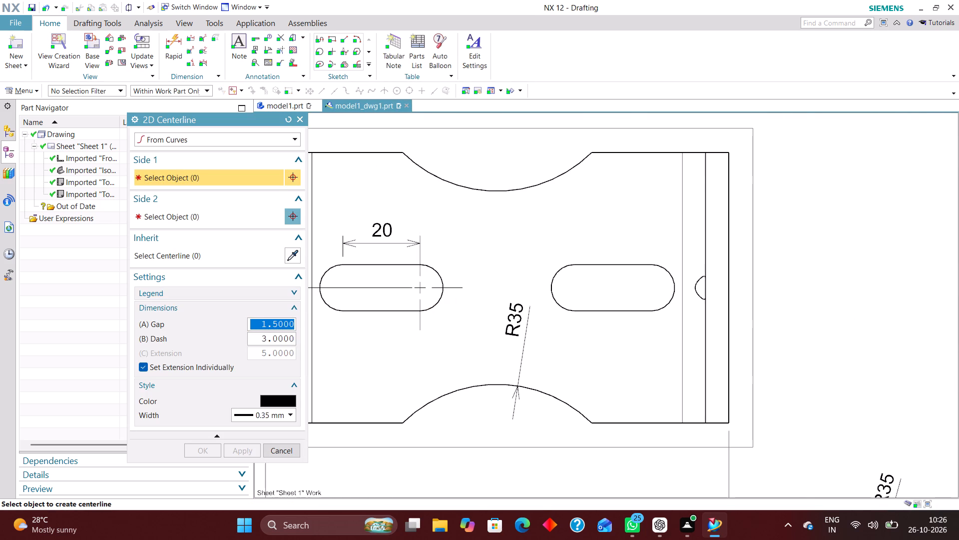
pyautogui.scroll(-3, 536, 278)
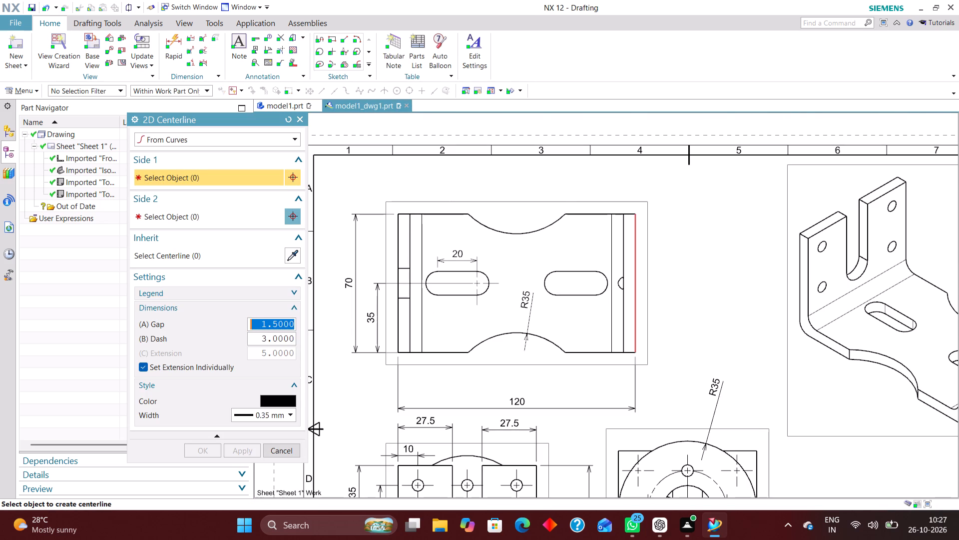
pyautogui.click(635, 283)
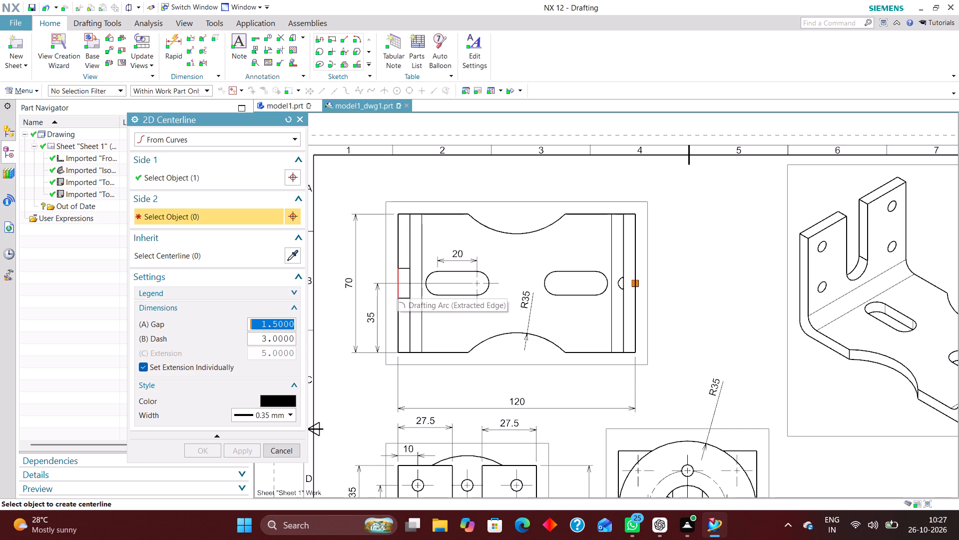
pyautogui.click(397, 280)
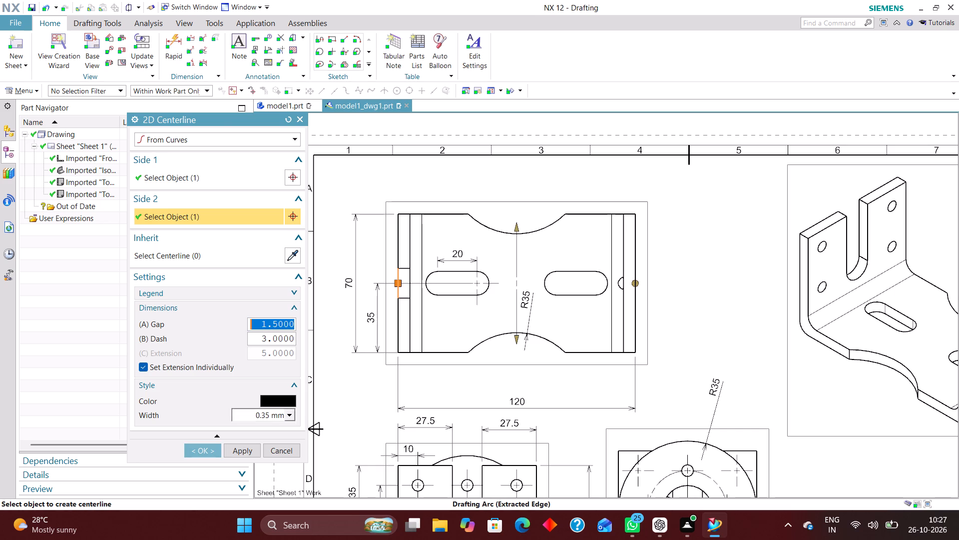
pyautogui.click(211, 451)
# Extend the plan view's vertical centerline at both ends, to about 14 at the top (C1) and 13 at the bottom (C2).
pyautogui.doubleClick(516, 314)
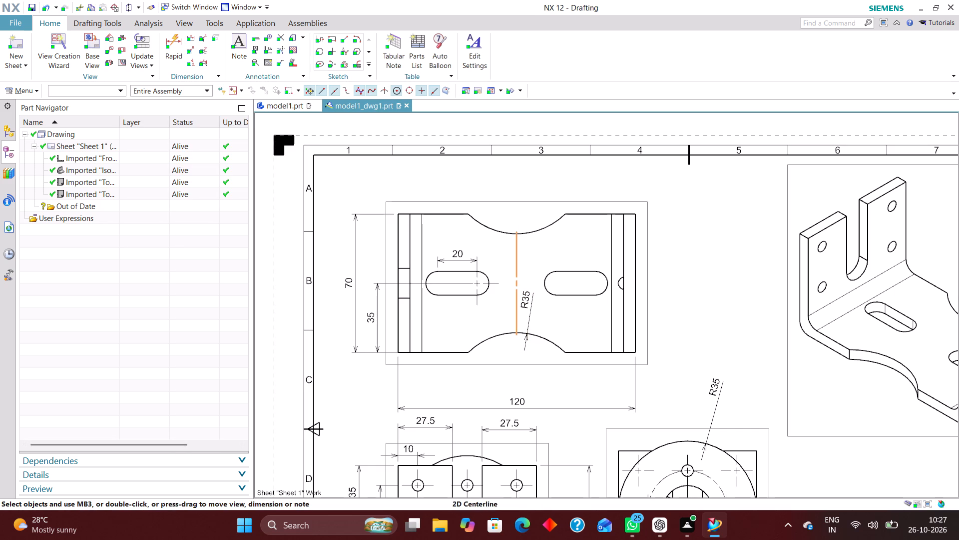
pyautogui.moveTo(515, 337); pyautogui.dragTo(515, 352)
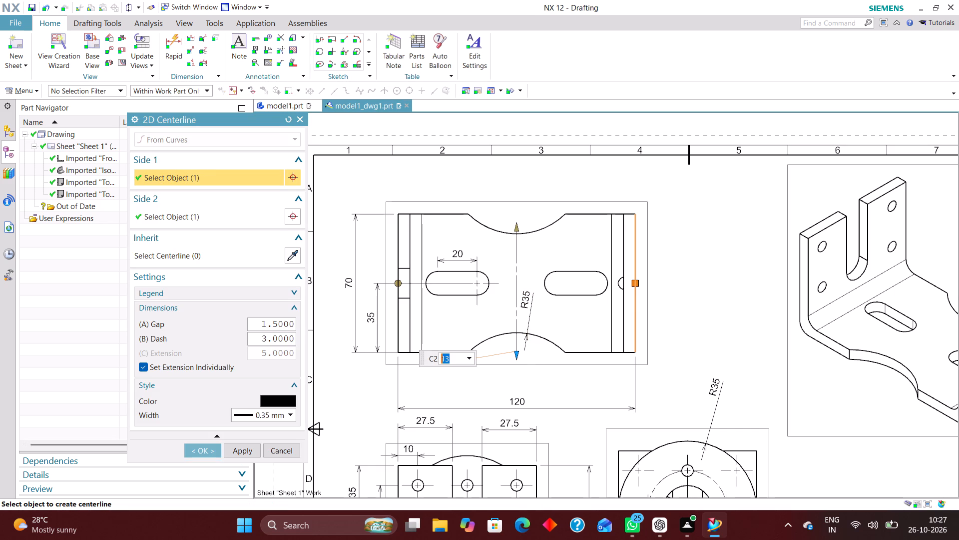
pyautogui.moveTo(516, 225); pyautogui.dragTo(516, 206)
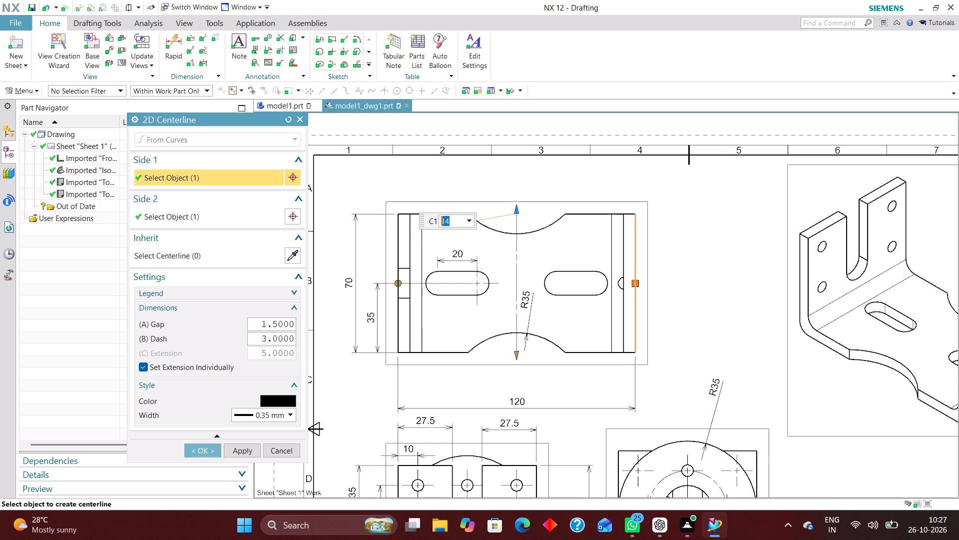
pyautogui.click(196, 447)
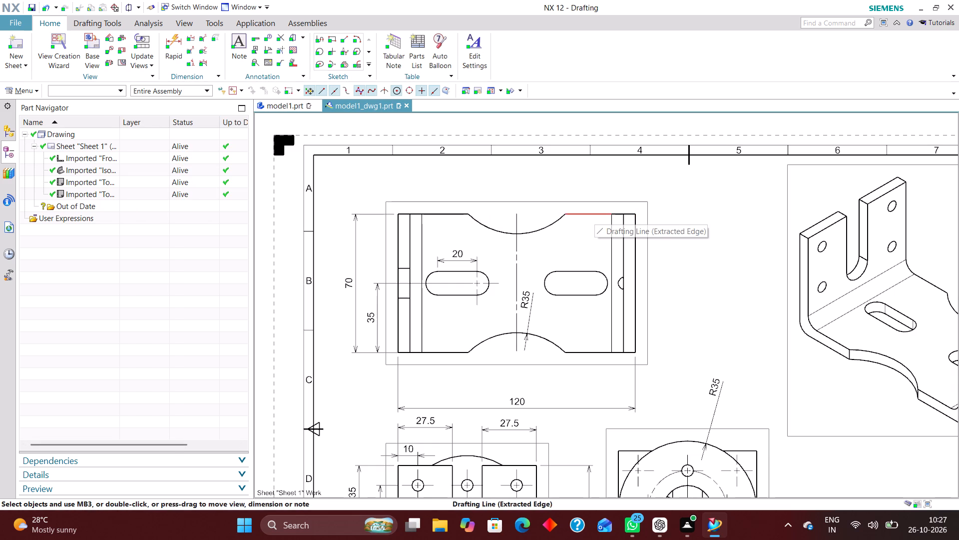
# Dimension from the left slot's right-end center mark to the plan view's vertical centerline, placed in line with the slot's 20 mm dimension.
pyautogui.click(176, 38)
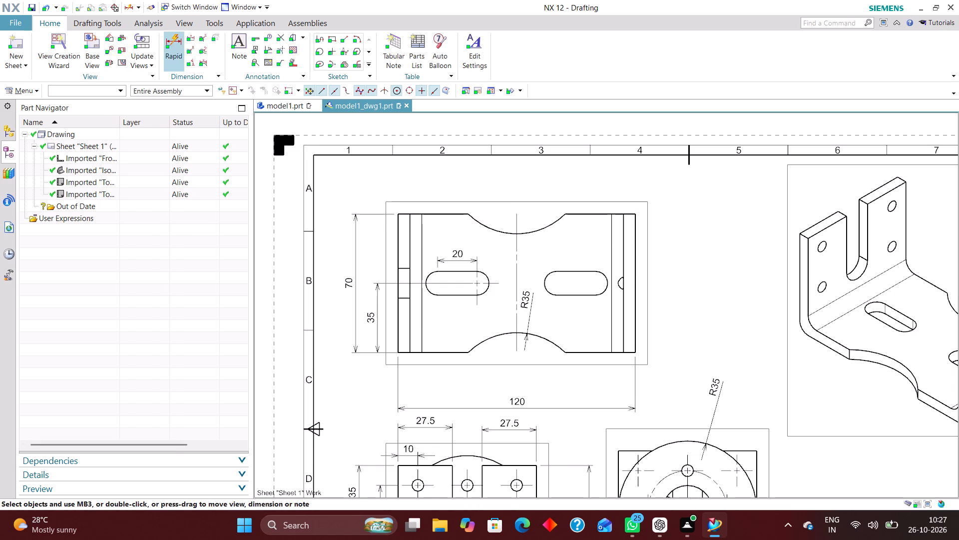
pyautogui.scroll(4, 485, 288)
pyautogui.click(467, 263)
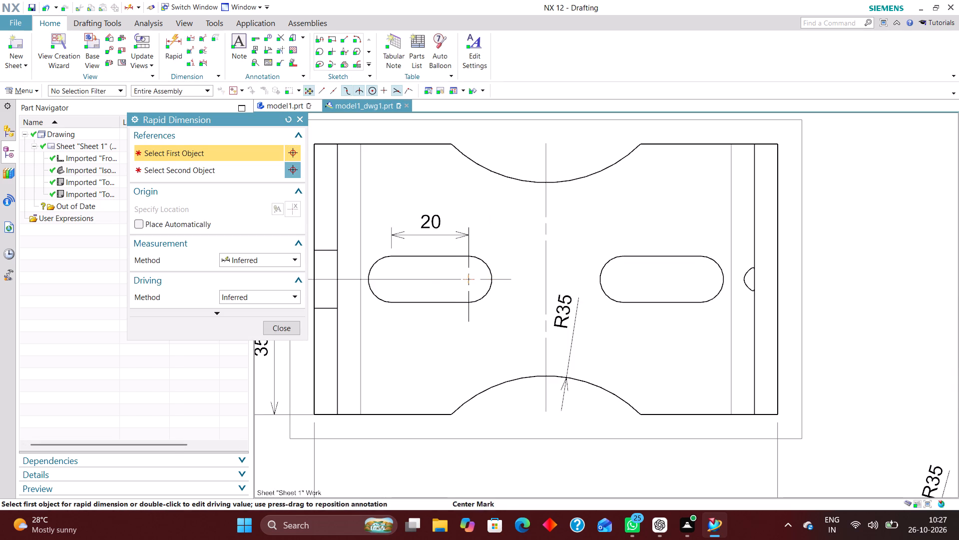
pyautogui.click(545, 282)
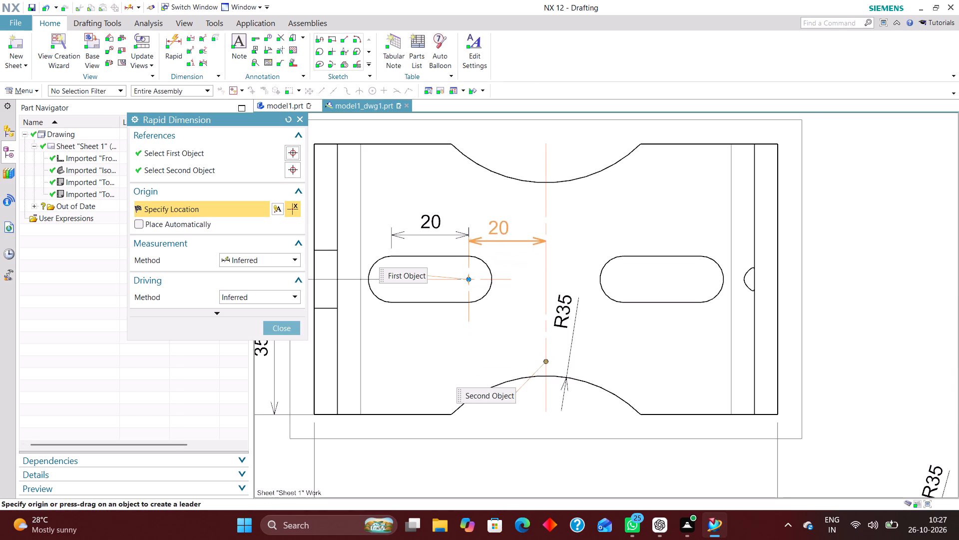
pyautogui.click(501, 221)
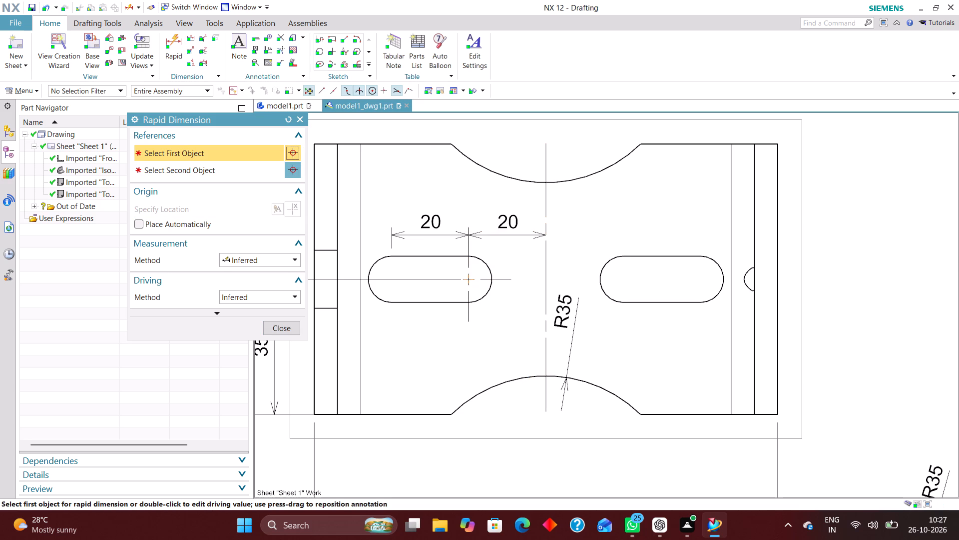
pyautogui.scroll(-2, 504, 271)
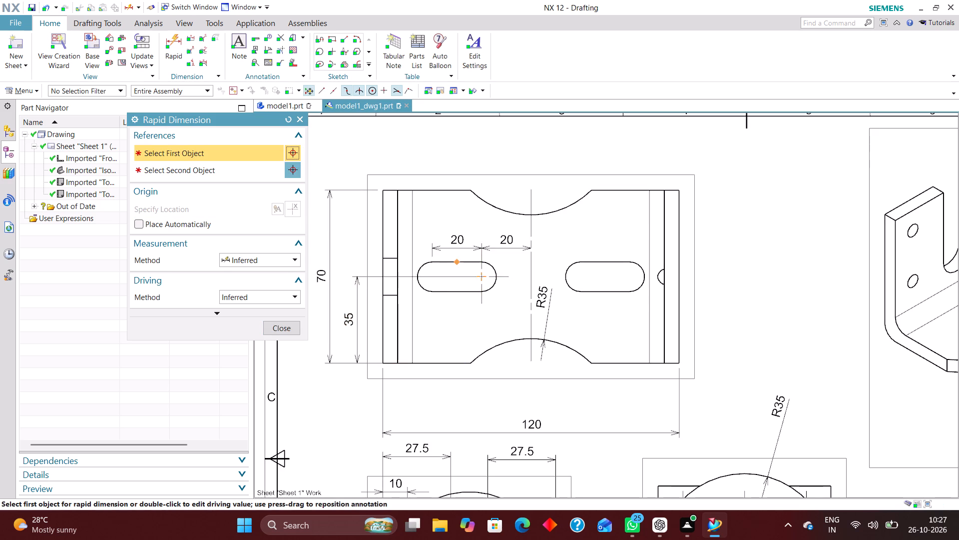
pyautogui.click(283, 325)
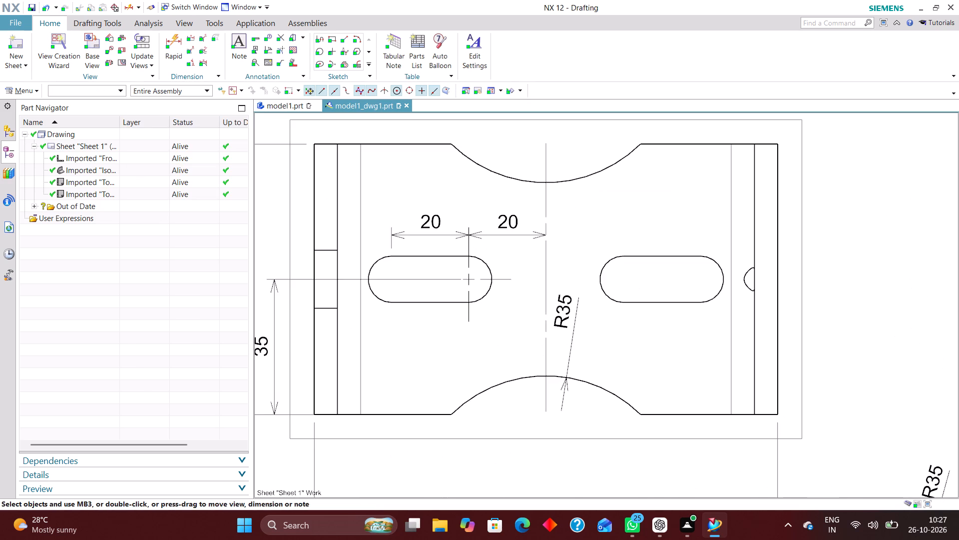
# Add a center mark to the left end arc of the left slot in the plan view.
pyautogui.click(302, 35)
pyautogui.click(303, 53)
pyautogui.scroll(4, 371, 277)
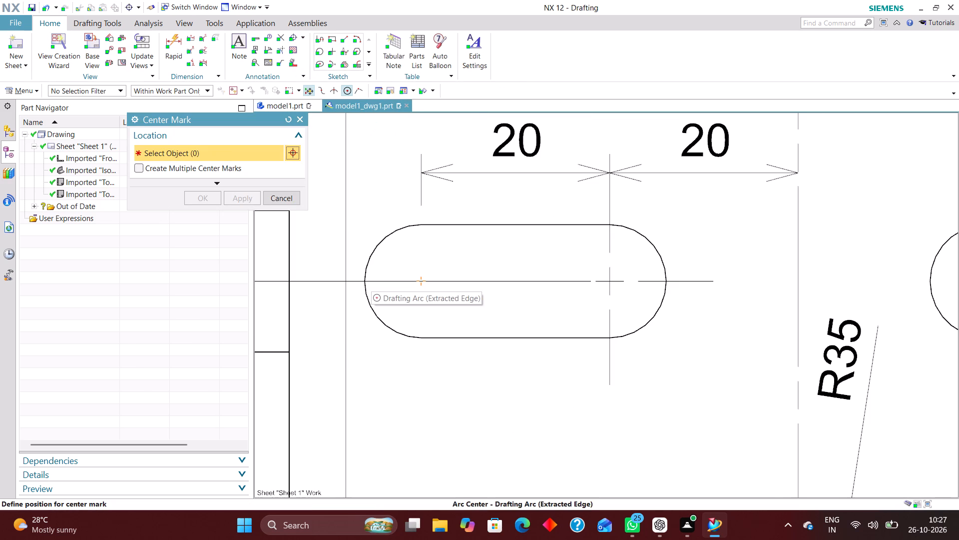
pyautogui.click(369, 255)
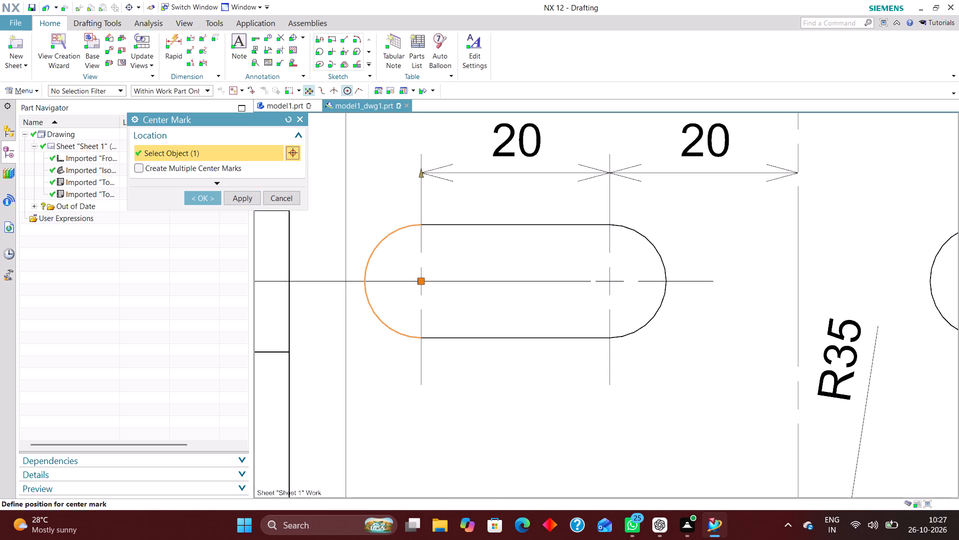
pyautogui.click(199, 197)
# Move the slotted-flange view lower beneath the plan view, aligning its left border with the plan view's.
pyautogui.scroll(-5, 382, 180)
pyautogui.scroll(-2, 440, 264)
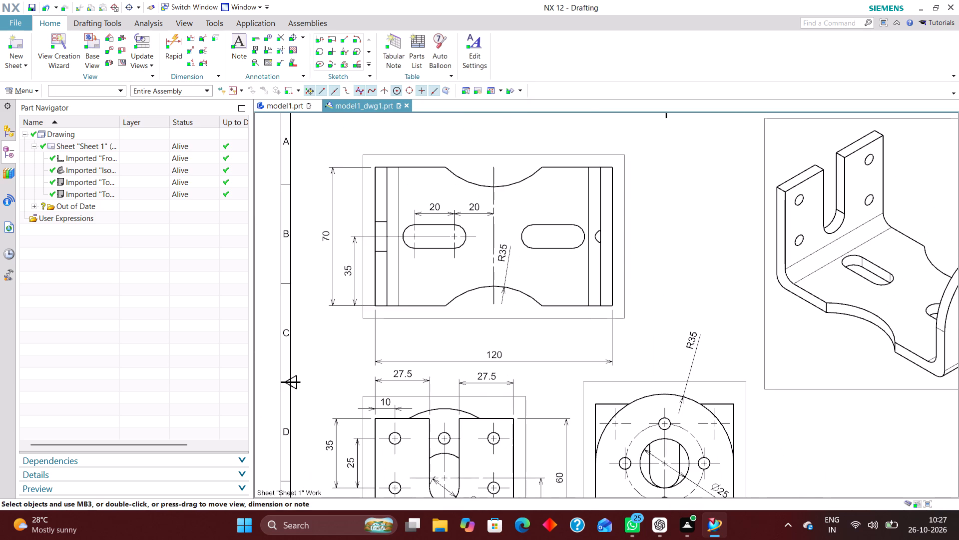
pyautogui.scroll(-2, 472, 262)
pyautogui.scroll(1, 473, 251)
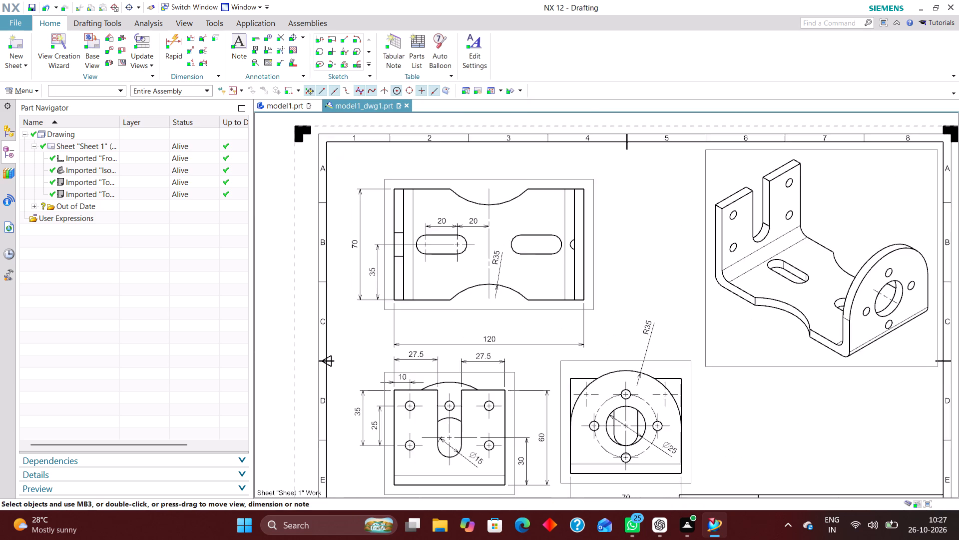
pyautogui.scroll(1, 473, 251)
pyautogui.scroll(-1, 484, 178)
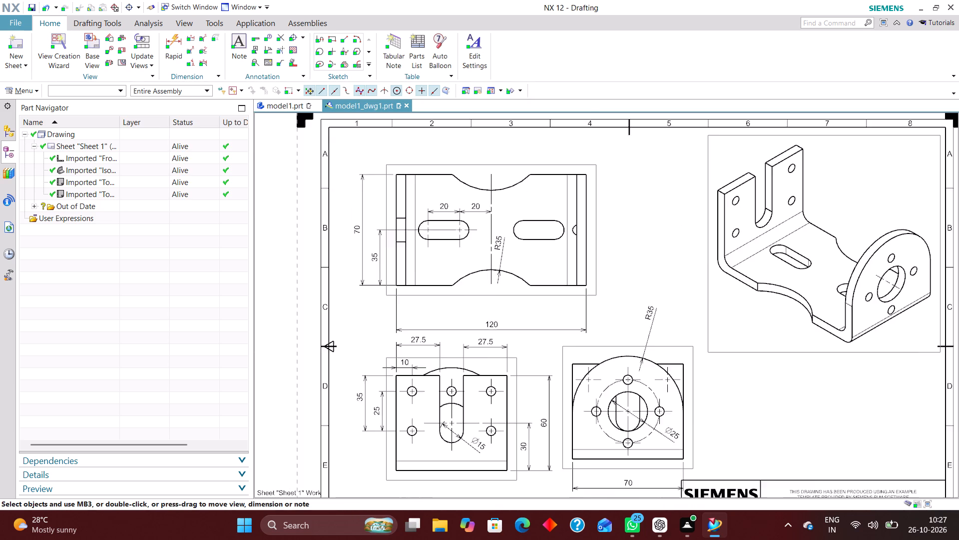
pyautogui.scroll(-1, 485, 178)
pyautogui.scroll(-1, 419, 256)
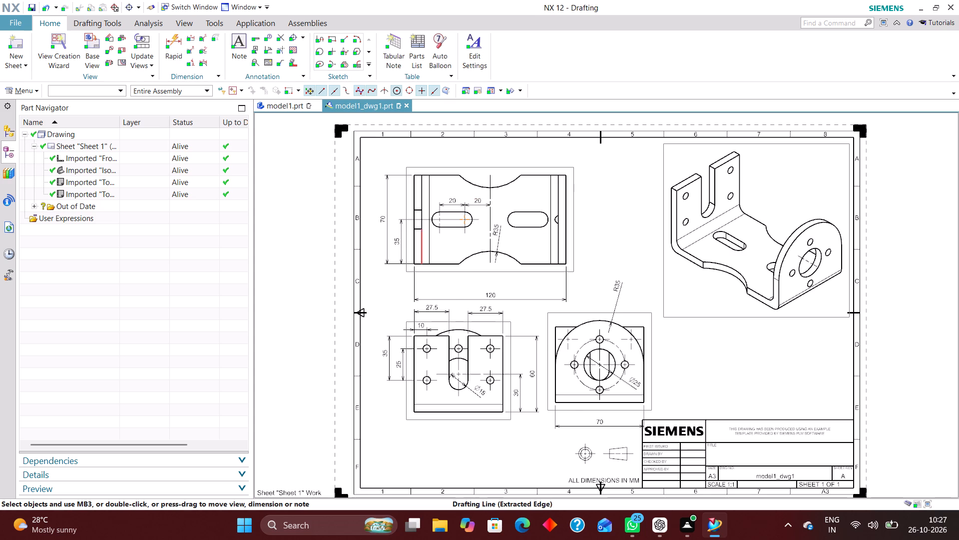
pyautogui.scroll(1, 485, 359)
pyautogui.moveTo(452, 395); pyautogui.dragTo(445, 411)
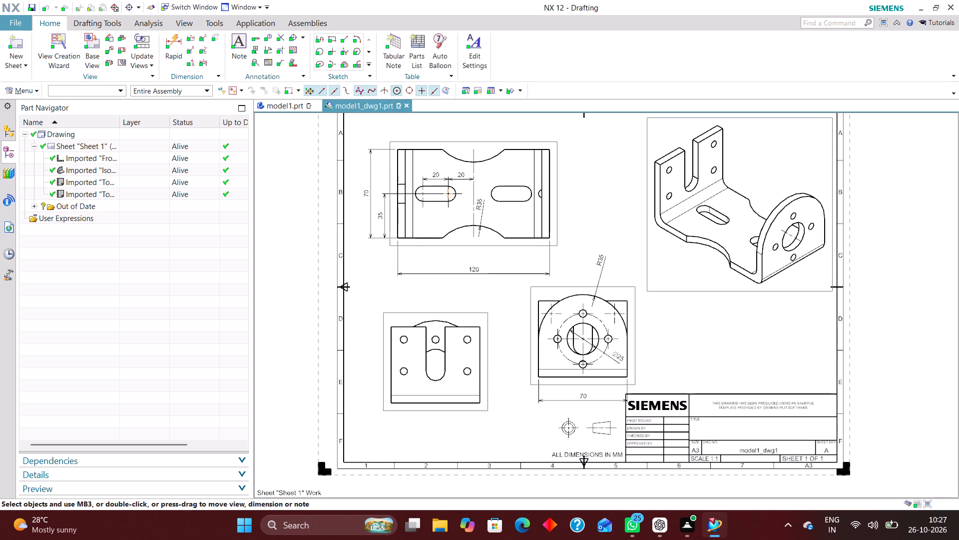
pyautogui.moveTo(445, 411); pyautogui.dragTo(447, 419)
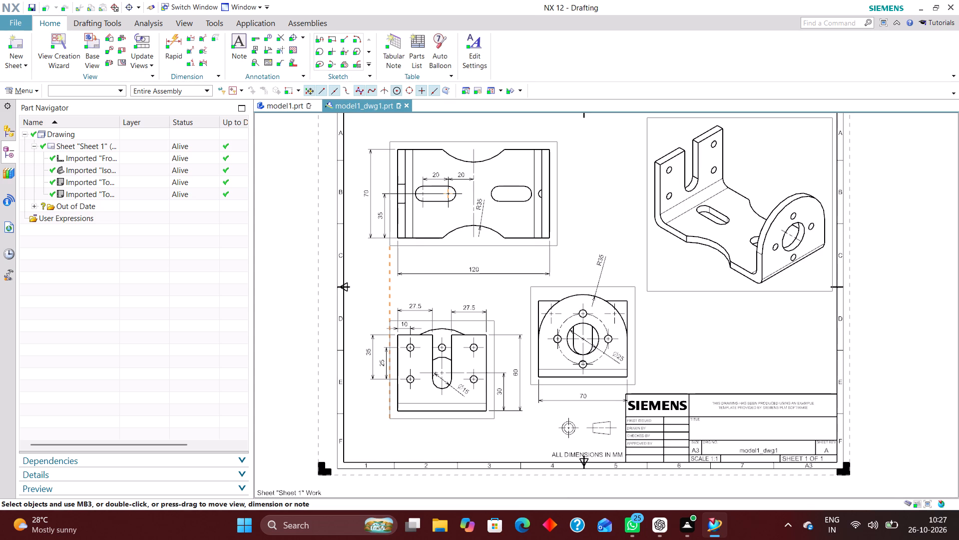
# Extend the plan view's R35 dimension line to the arc's center and set its arrowhead to Out.
pyautogui.scroll(-1, 565, 301)
pyautogui.scroll(4, 521, 238)
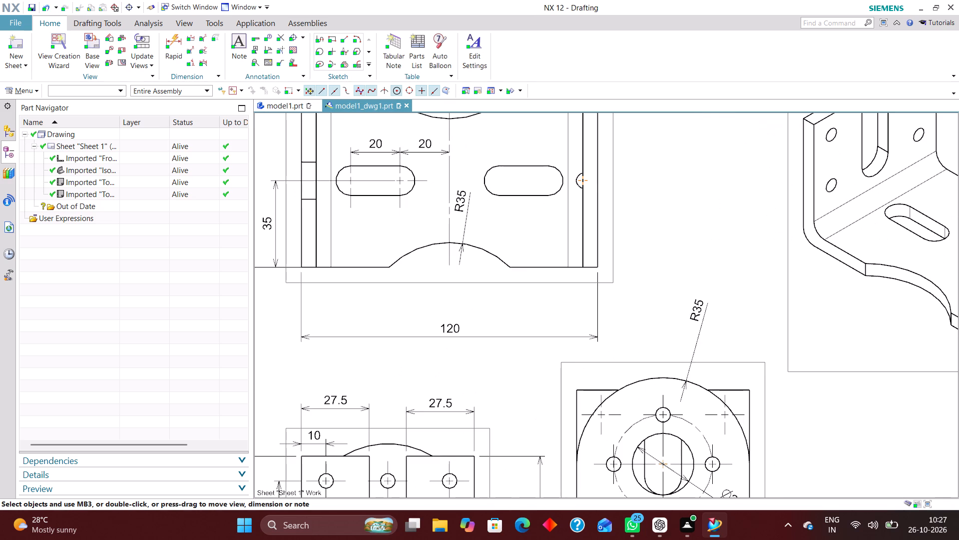
pyautogui.doubleClick(464, 200)
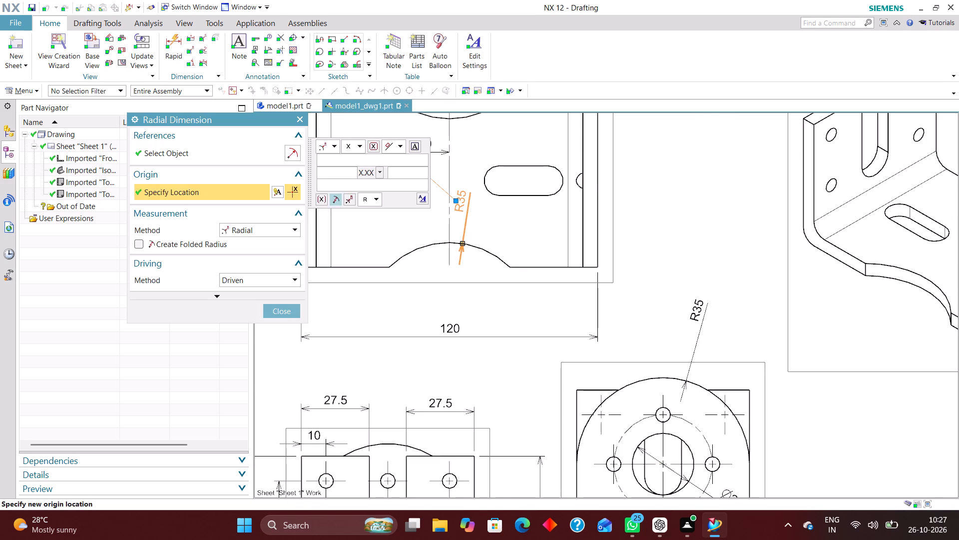
pyautogui.click(351, 201)
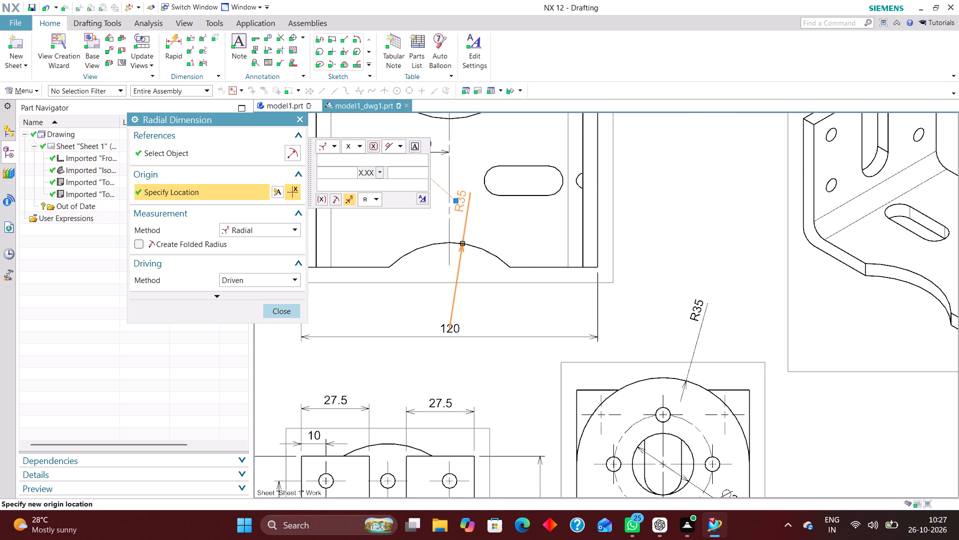
pyautogui.click(462, 244)
pyautogui.click(388, 226)
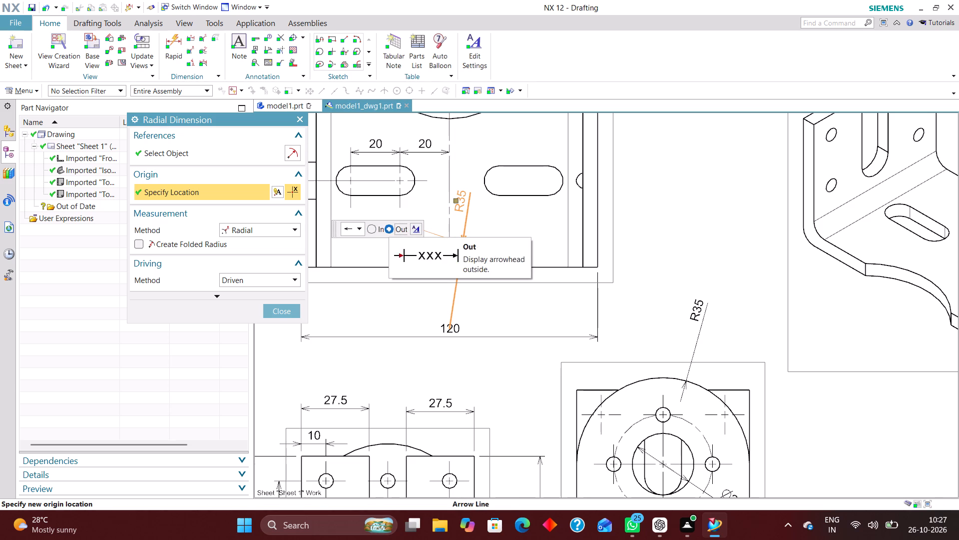
pyautogui.click(287, 311)
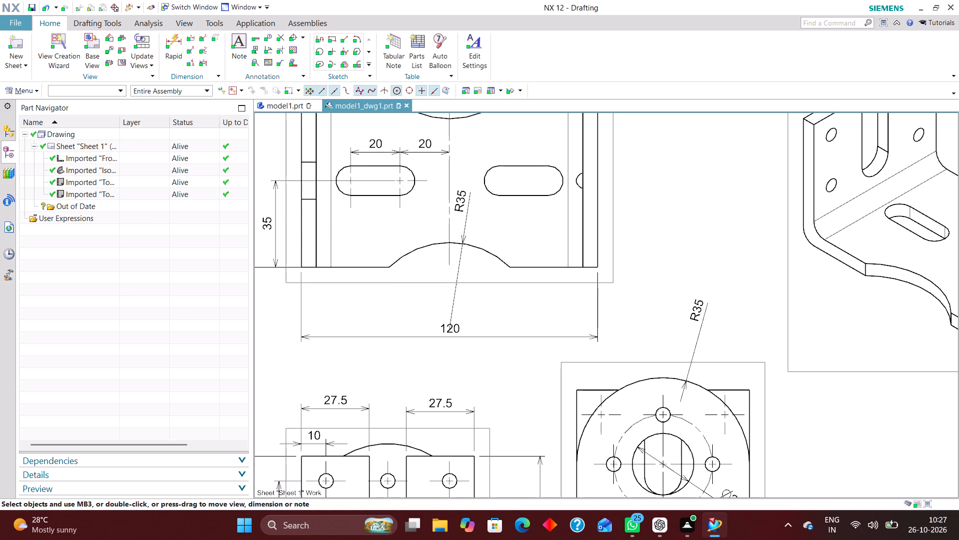
# Move the plan view's 120 mm overall dimension slightly lower, clear of the R35 dimension line.
pyautogui.scroll(-1, 464, 295)
pyautogui.scroll(2, 464, 325)
pyautogui.moveTo(461, 326); pyautogui.dragTo(459, 335)
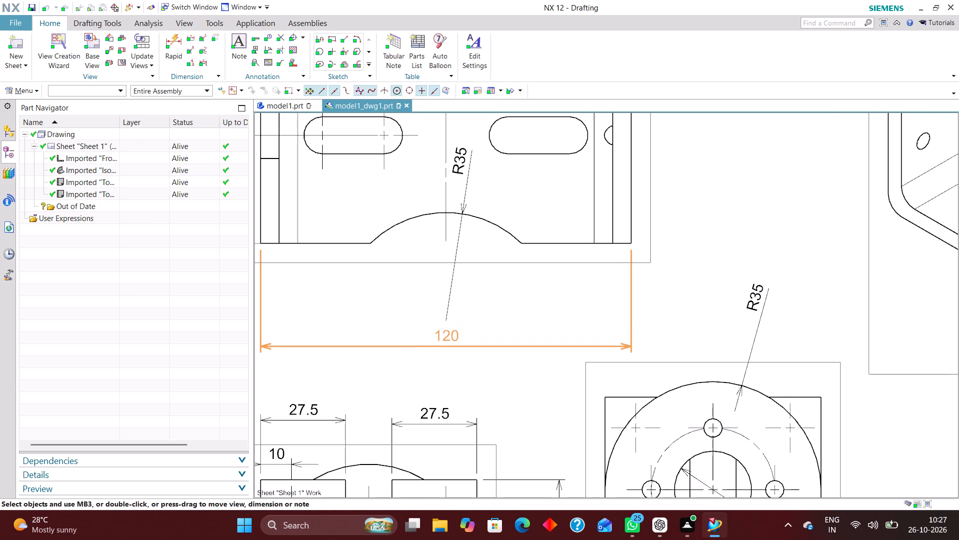
pyautogui.moveTo(459, 335); pyautogui.dragTo(459, 334)
# Dimension the right flange's thickness in the plan view, placing the dimension above the view.
pyautogui.scroll(-3, 505, 328)
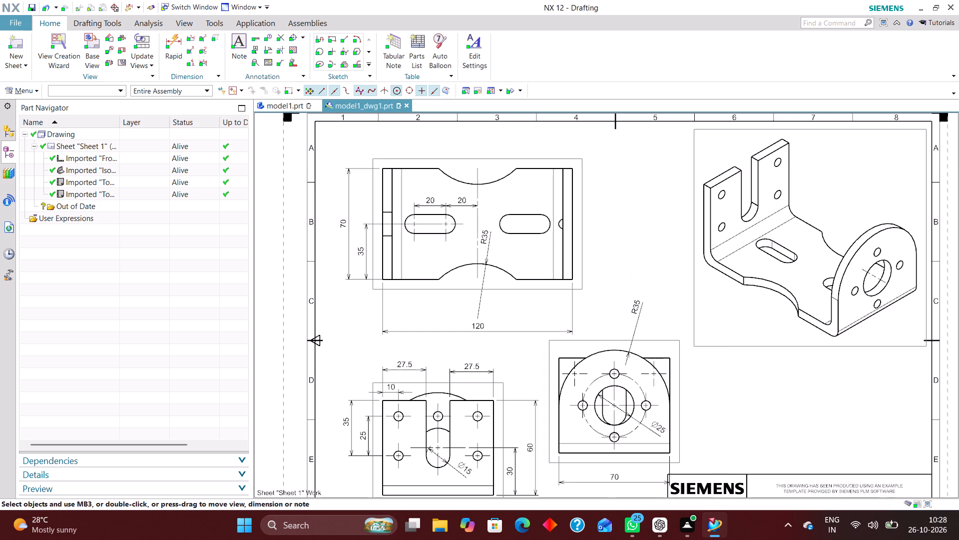
pyautogui.scroll(-2, 529, 235)
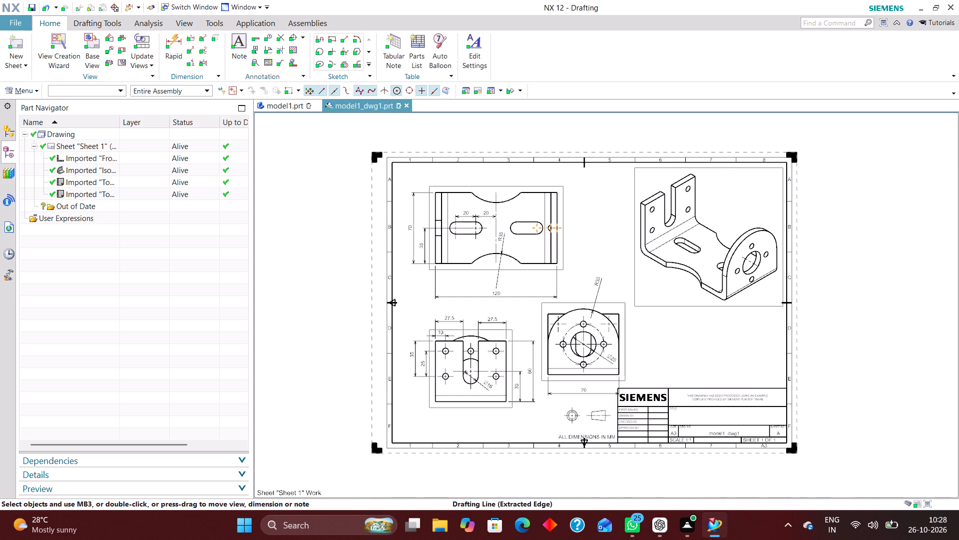
pyautogui.scroll(4, 544, 193)
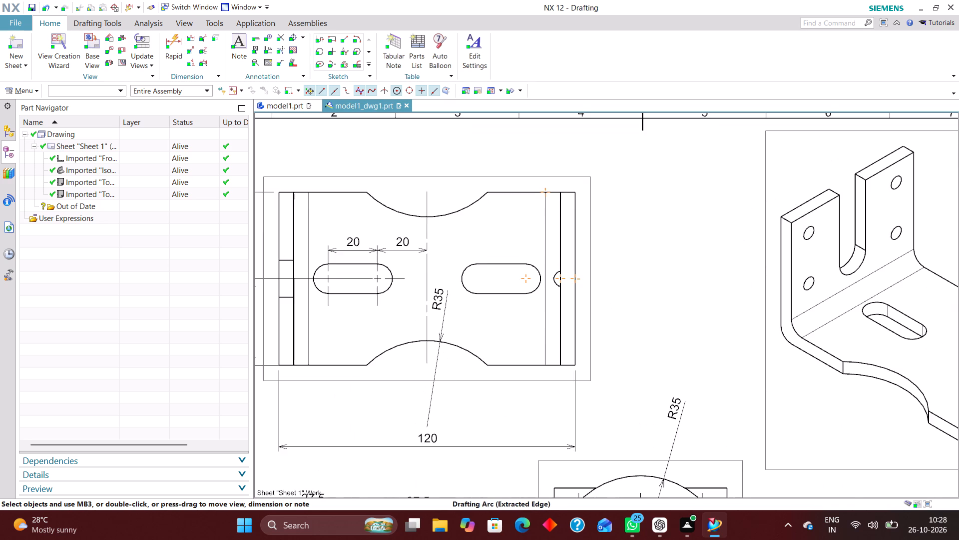
pyautogui.scroll(-2, 540, 233)
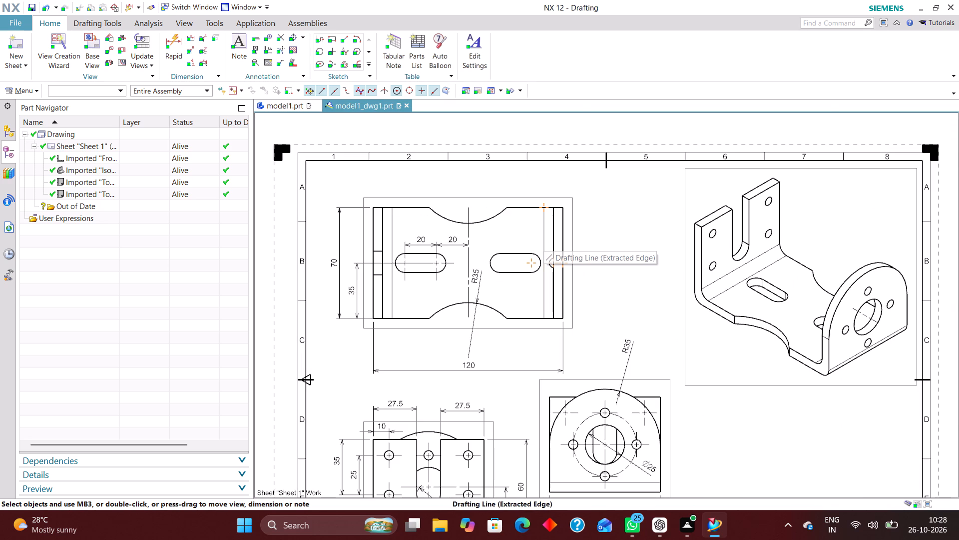
pyautogui.scroll(-2, 353, 185)
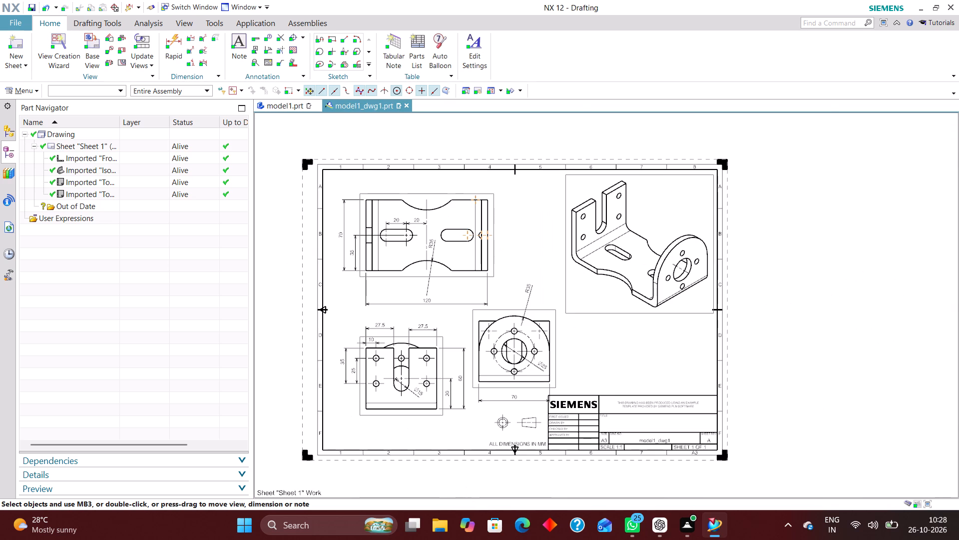
pyautogui.click(176, 37)
pyautogui.scroll(6, 362, 268)
pyautogui.scroll(-3, 457, 268)
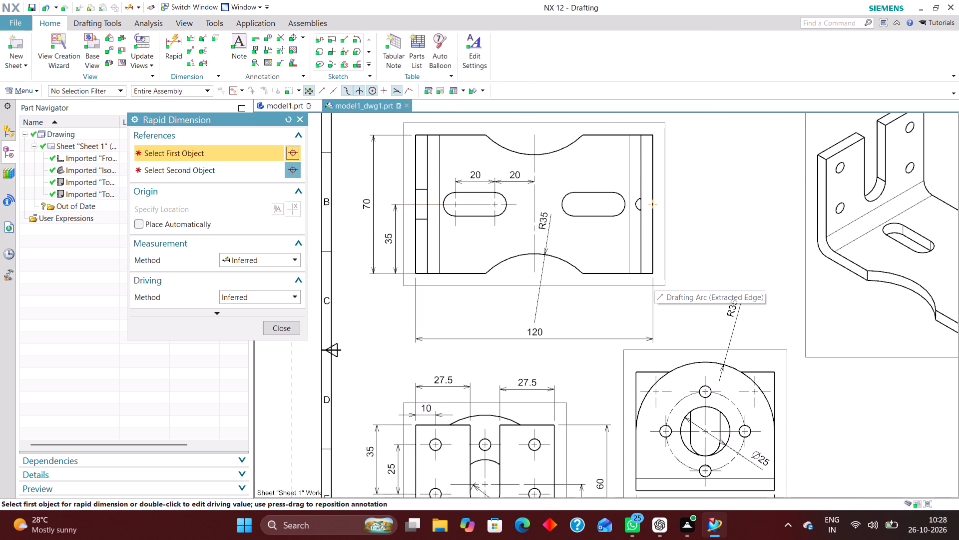
pyautogui.scroll(-2, 586, 299)
pyautogui.scroll(6, 625, 198)
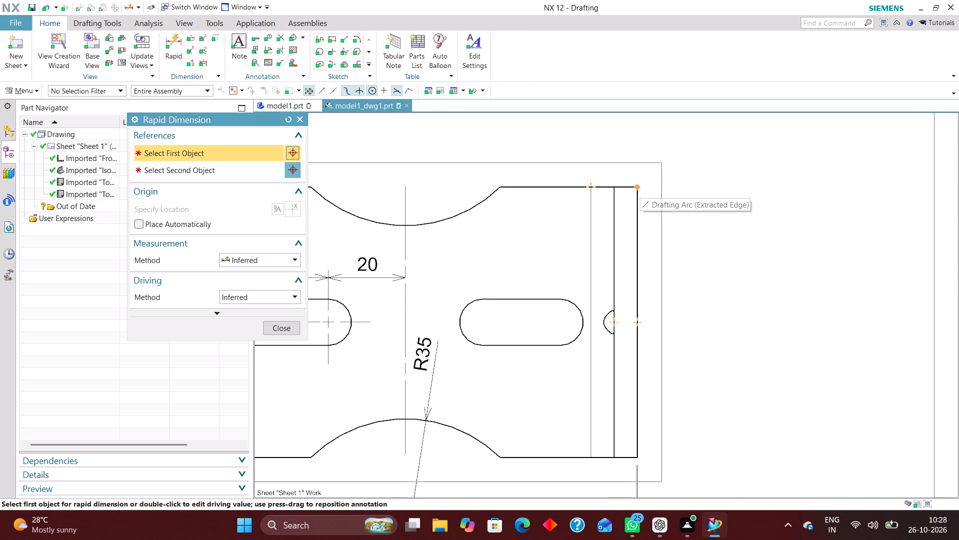
pyautogui.click(640, 185)
pyautogui.click(614, 184)
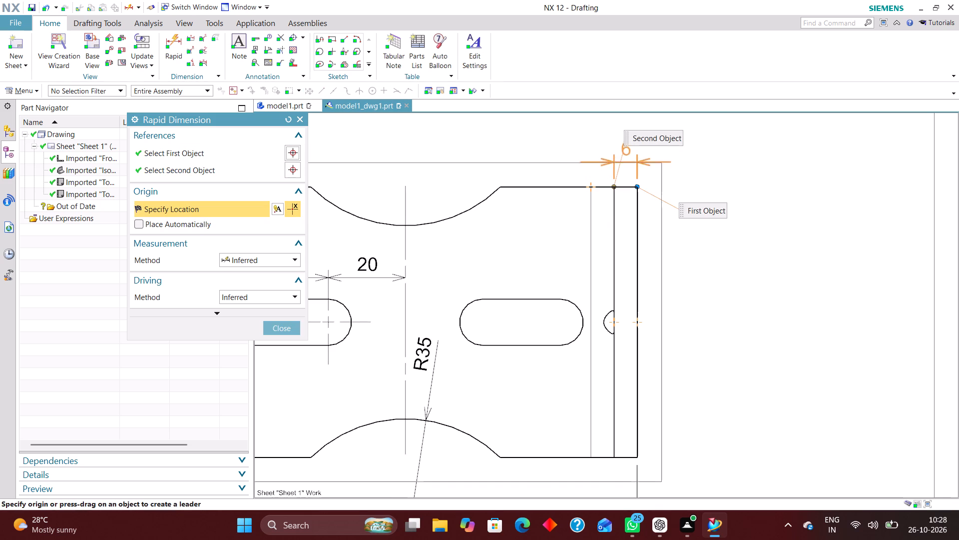
pyautogui.scroll(-5, 622, 211)
pyautogui.scroll(5, 624, 189)
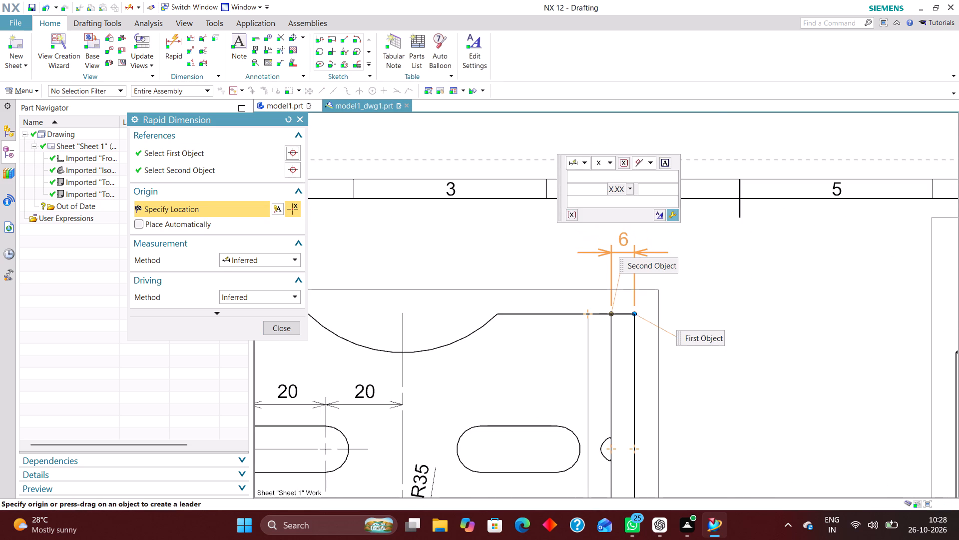
pyautogui.click(624, 239)
# Dimension the left flange's thickness in the plan view, placing the dimension above the view.
pyautogui.scroll(-5, 682, 237)
pyautogui.scroll(6, 535, 280)
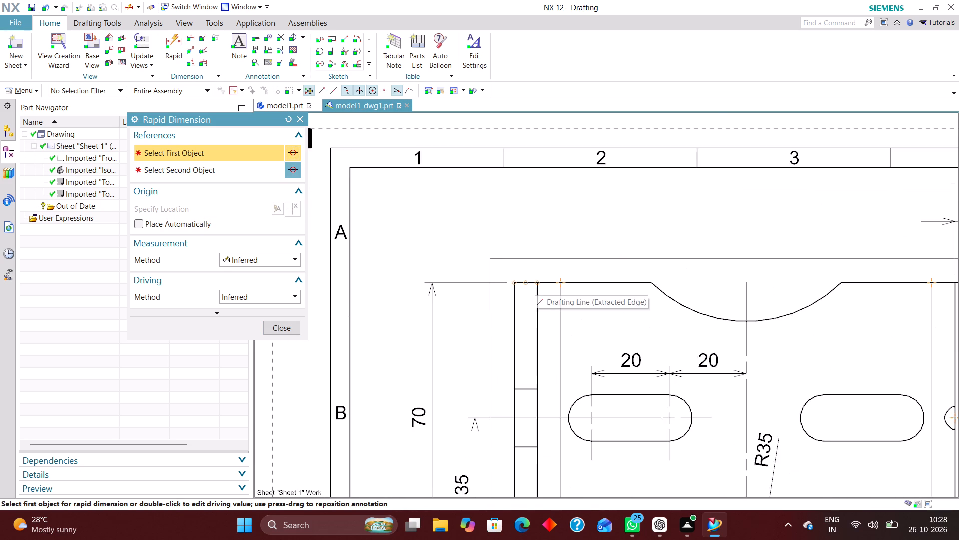
pyautogui.scroll(-4, 551, 244)
pyautogui.scroll(5, 540, 269)
pyautogui.click(554, 244)
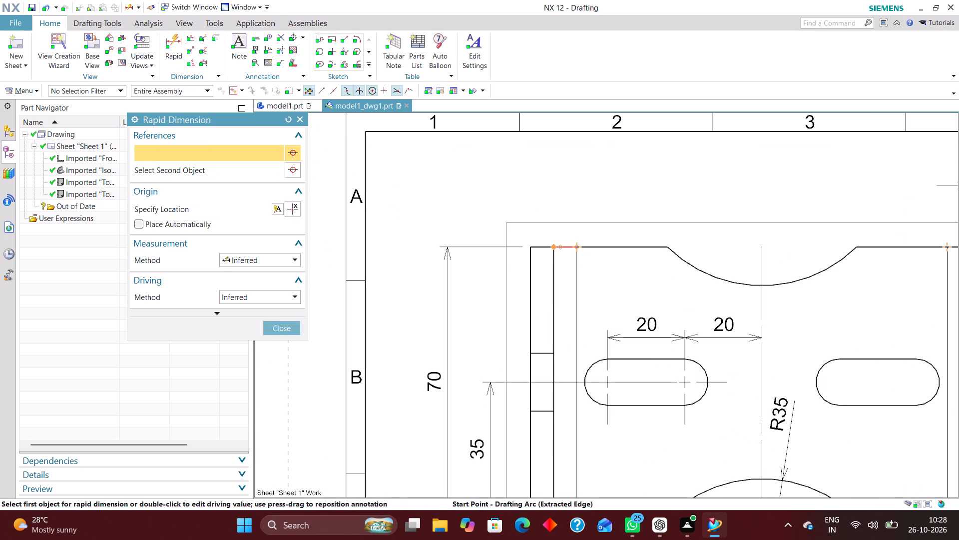
pyautogui.click(529, 243)
pyautogui.click(539, 164)
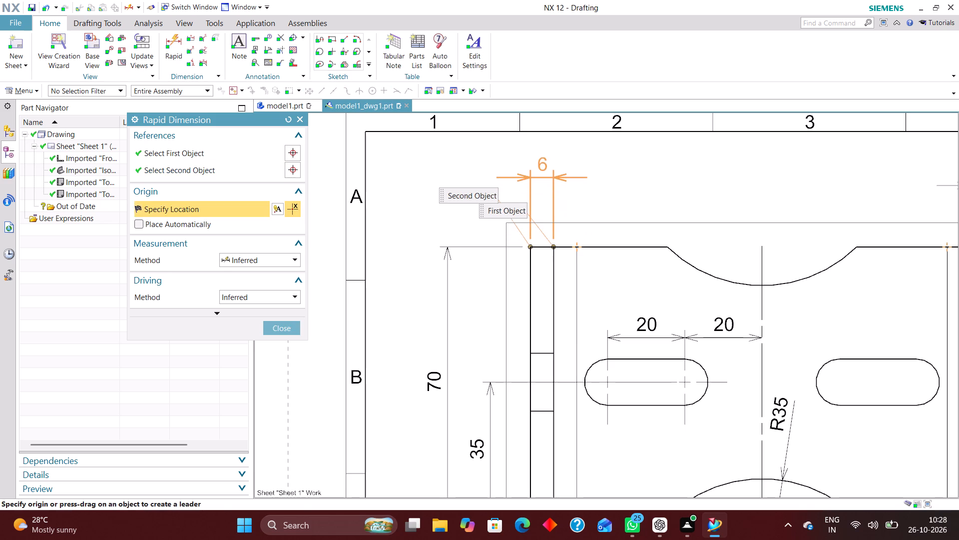
# Dimension the base plate's thickness in the slotted-flange view, between the bottom edge and the line above it, placed left of the view.
pyautogui.scroll(-7, 469, 182)
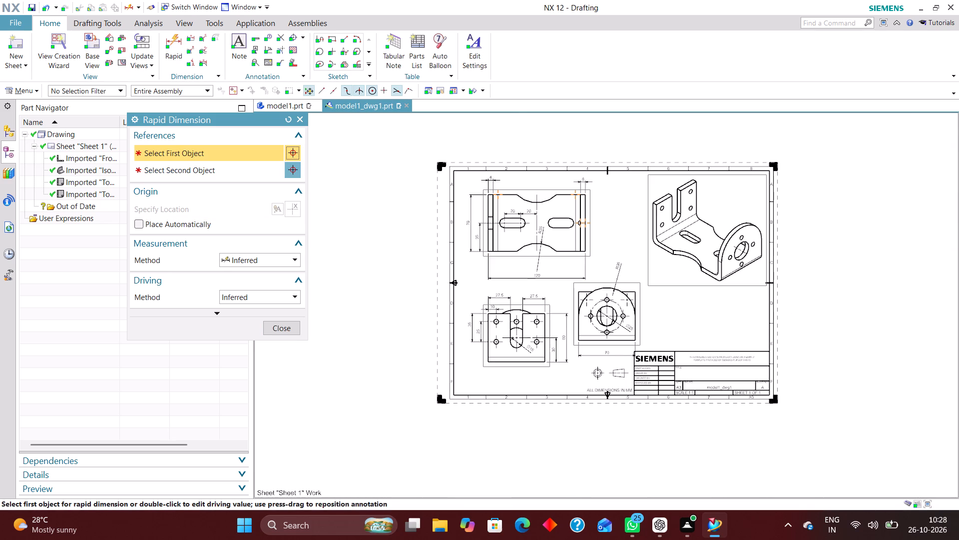
pyautogui.scroll(3, 547, 362)
pyautogui.scroll(-2, 657, 340)
pyautogui.scroll(6, 509, 352)
pyautogui.click(511, 355)
pyautogui.click(513, 342)
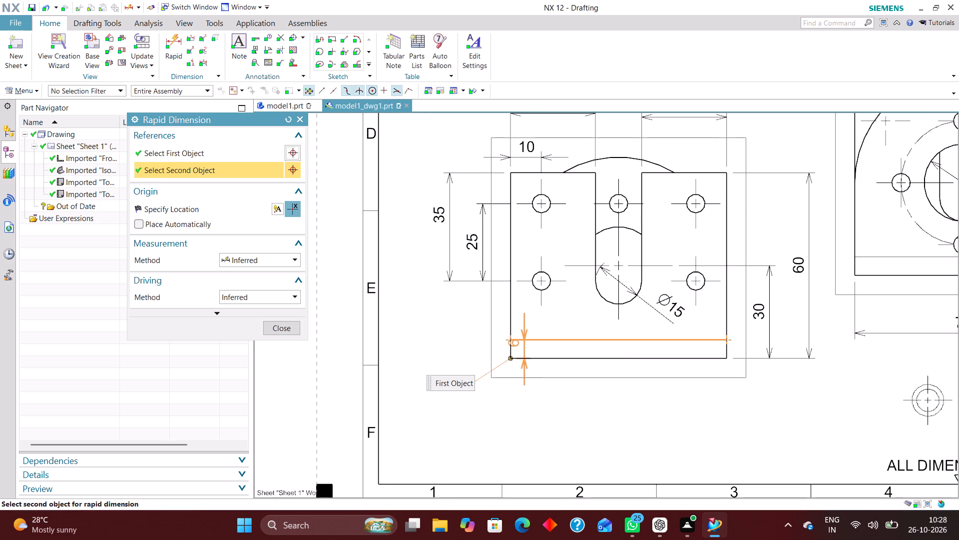
pyautogui.click(423, 348)
pyautogui.scroll(-4, 448, 343)
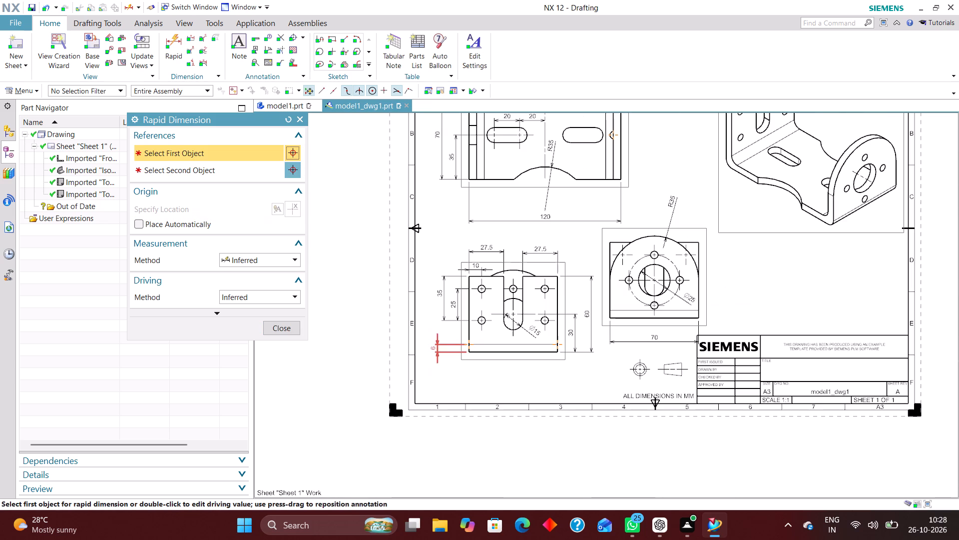
# End dimensioning and move the slotted-flange view slightly to the left on the sheet.
pyautogui.scroll(-2, 443, 353)
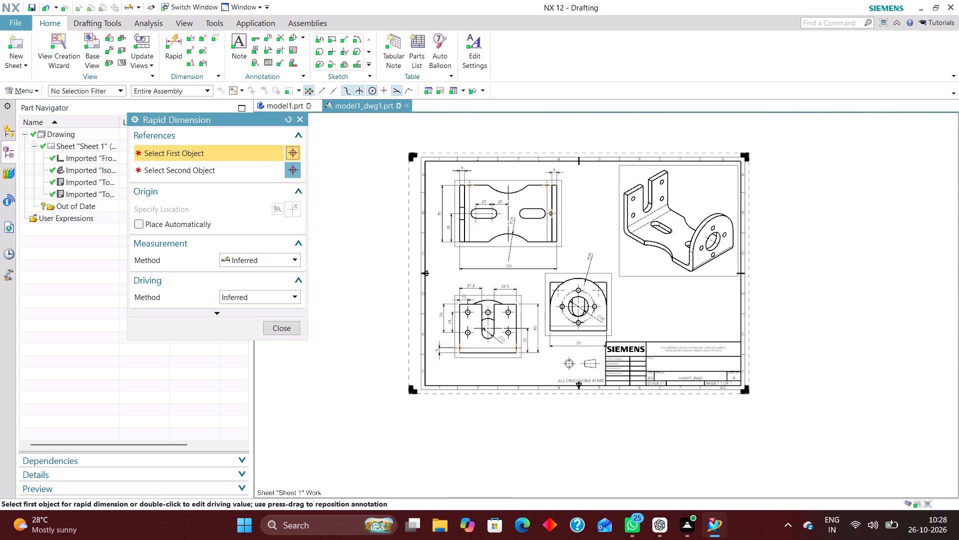
pyautogui.scroll(2, 640, 301)
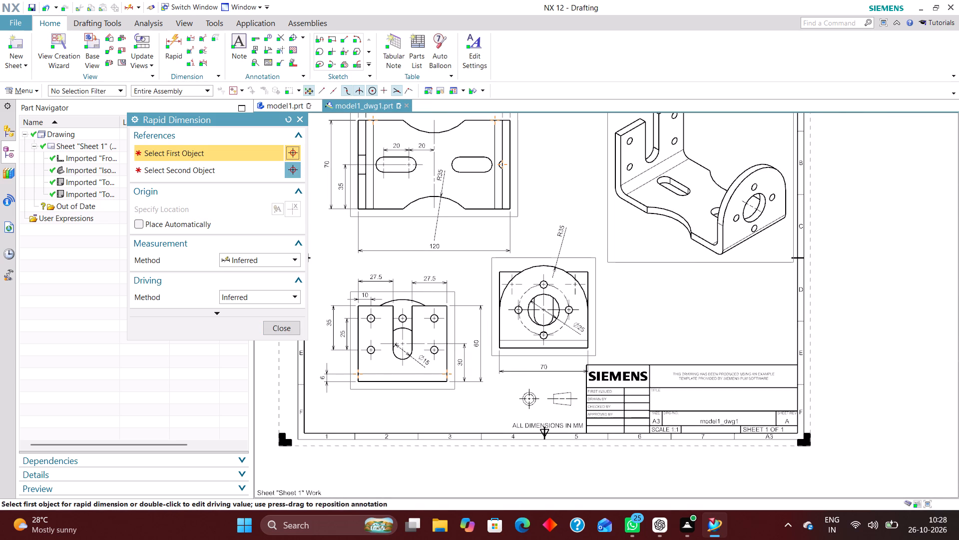
pyautogui.click(281, 322)
pyautogui.scroll(-2, 437, 362)
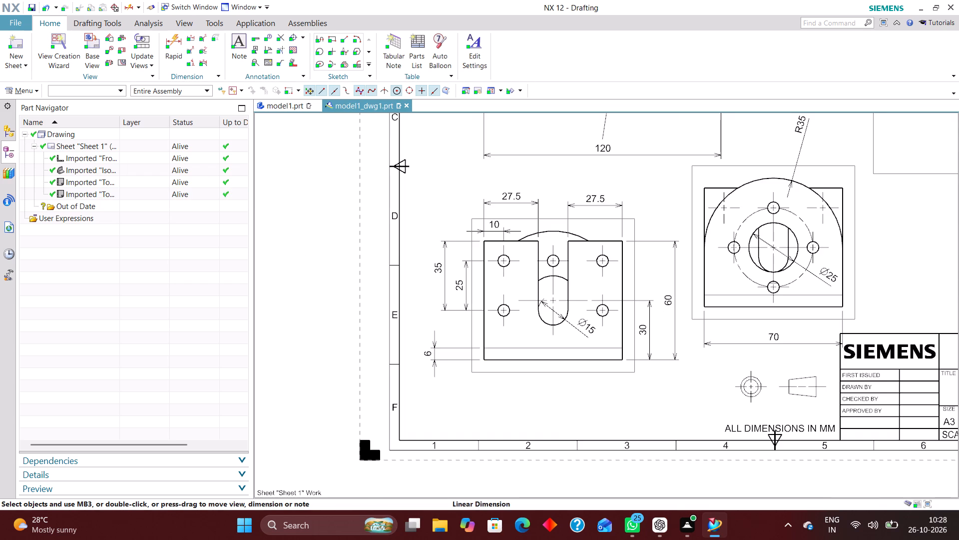
pyautogui.moveTo(501, 370); pyautogui.dragTo(485, 369)
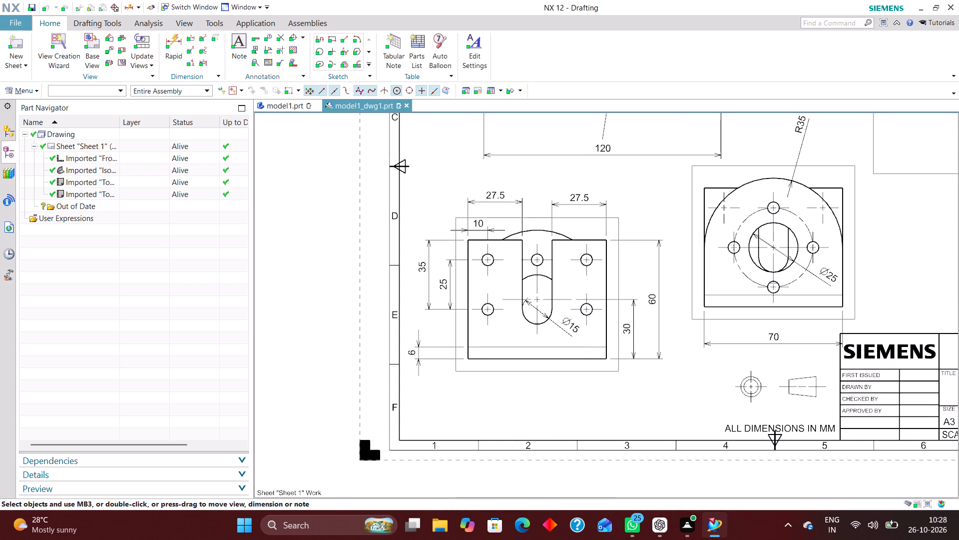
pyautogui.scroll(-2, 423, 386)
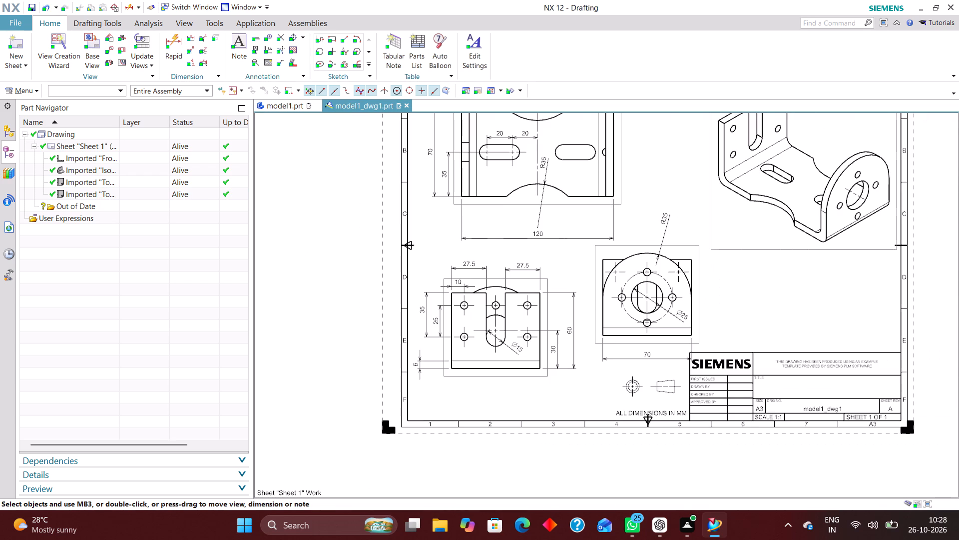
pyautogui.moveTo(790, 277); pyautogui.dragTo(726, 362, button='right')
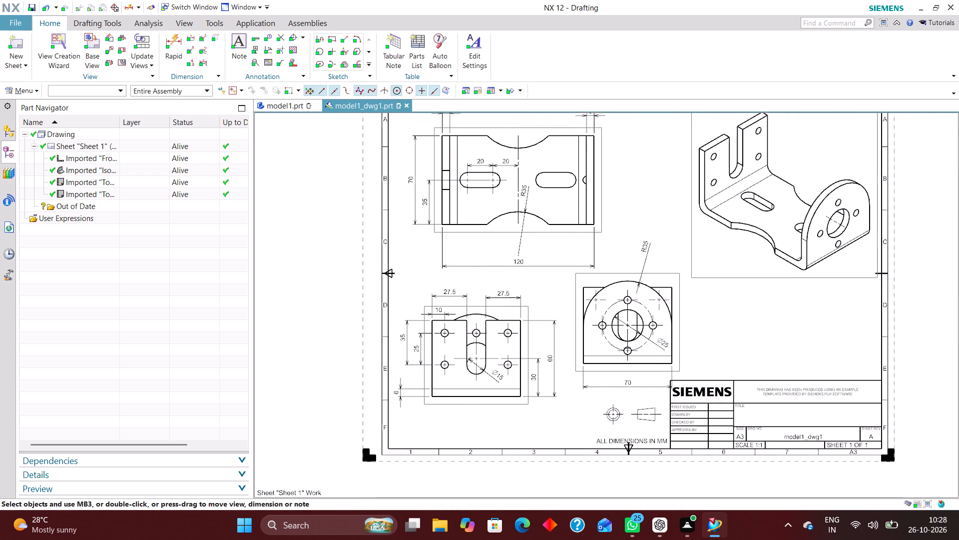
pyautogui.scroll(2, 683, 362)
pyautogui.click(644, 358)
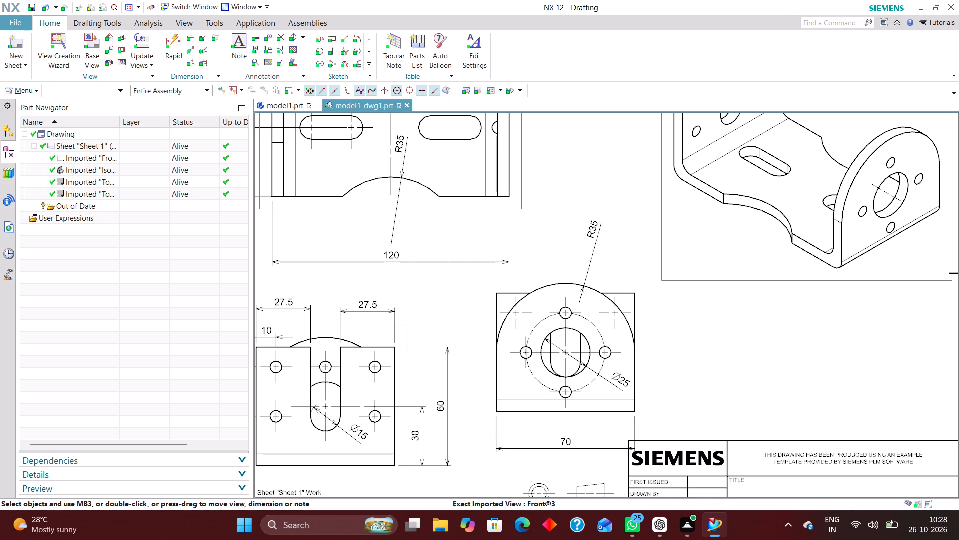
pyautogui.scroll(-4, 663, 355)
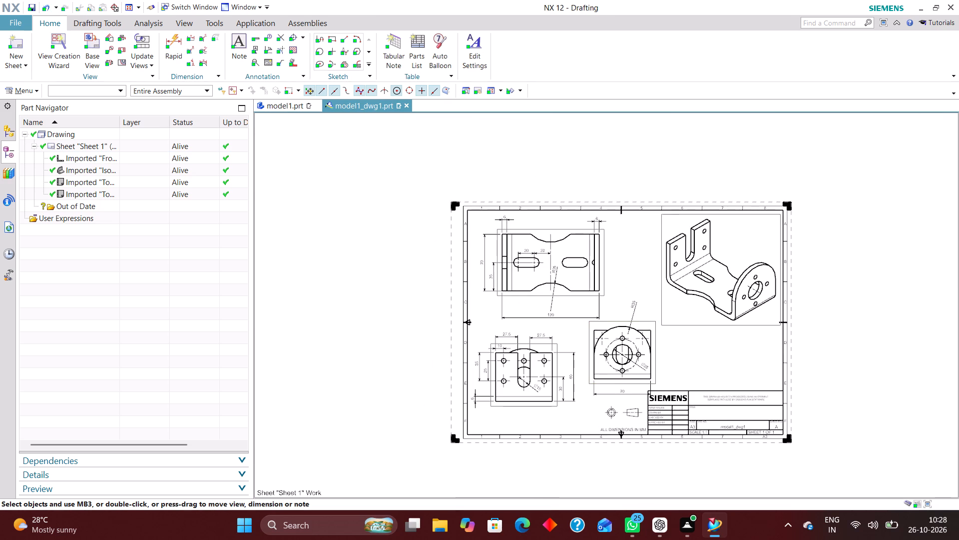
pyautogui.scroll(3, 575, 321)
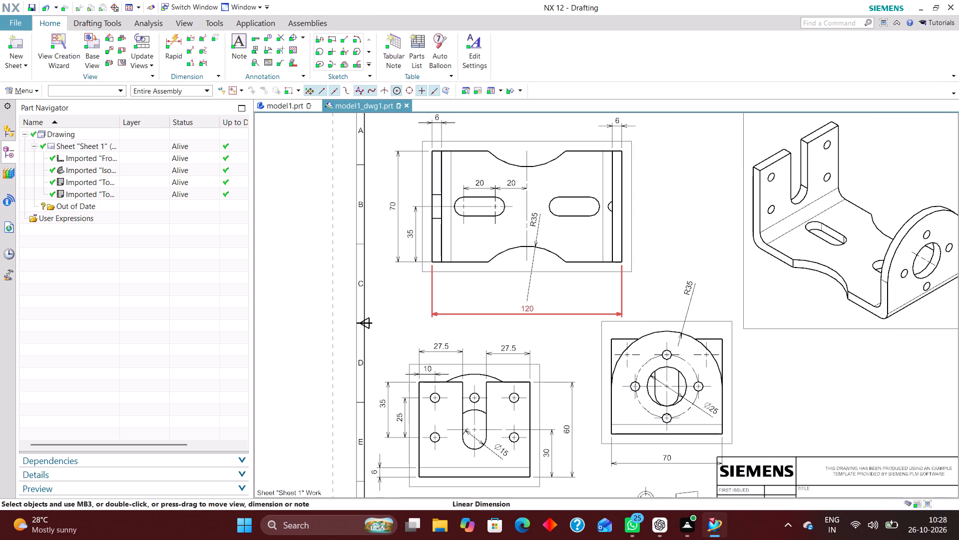
# Show the isometric view's label below the view, with the label type set to Name.
pyautogui.scroll(-1, 559, 313)
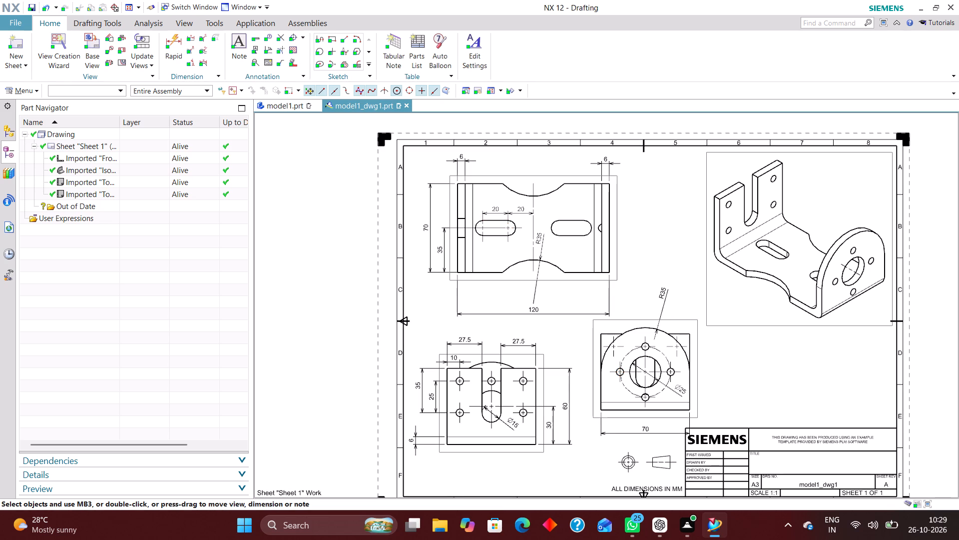
pyautogui.rightClick(765, 327)
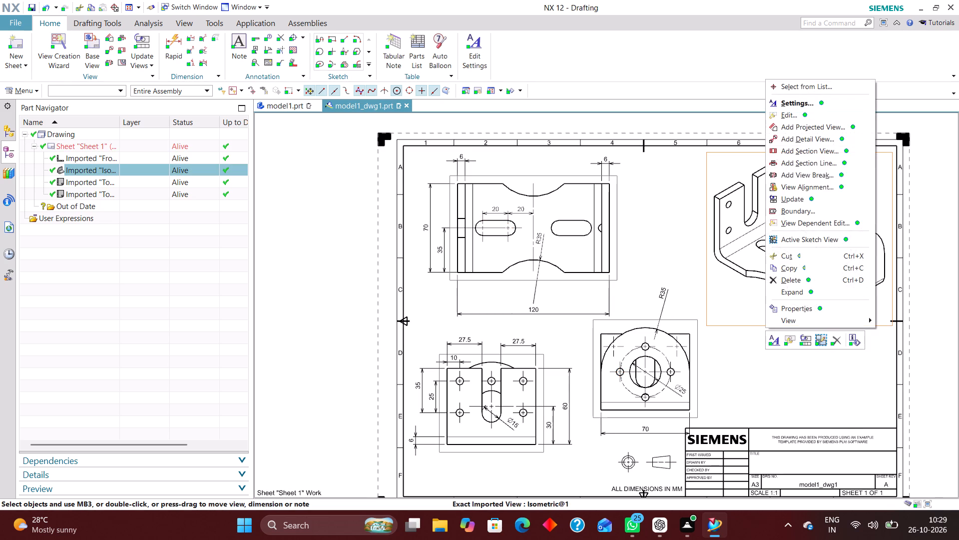
pyautogui.click(803, 100)
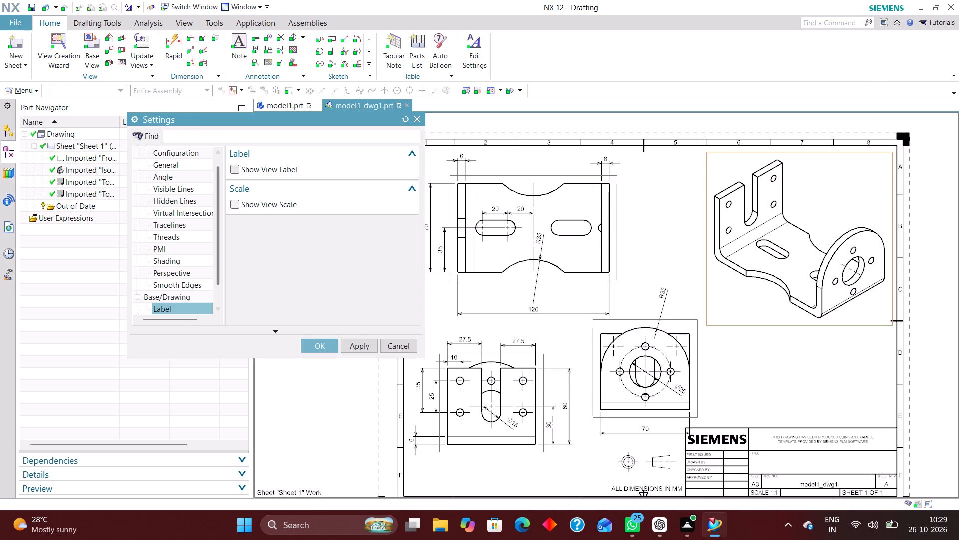
pyautogui.click(239, 165)
pyautogui.click(348, 217)
pyautogui.click(353, 229)
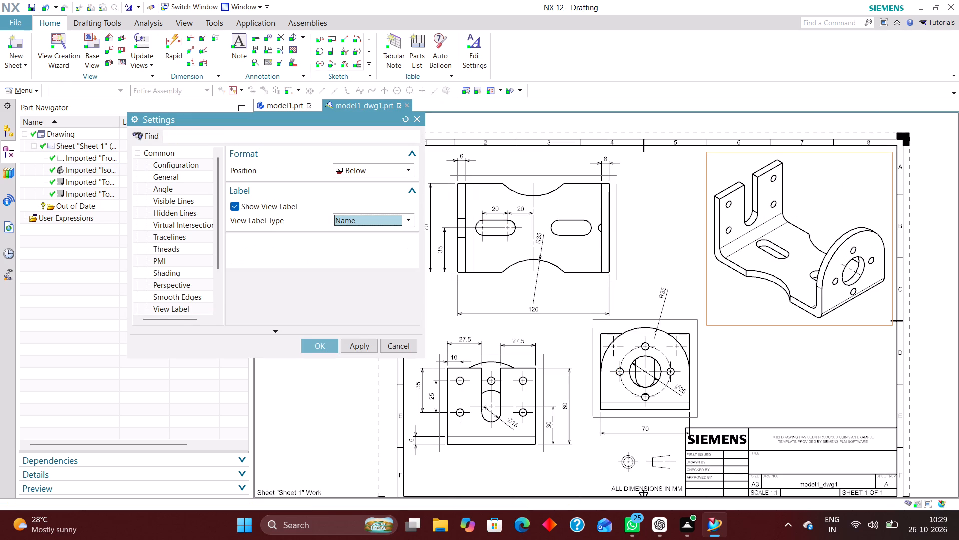
pyautogui.click(317, 349)
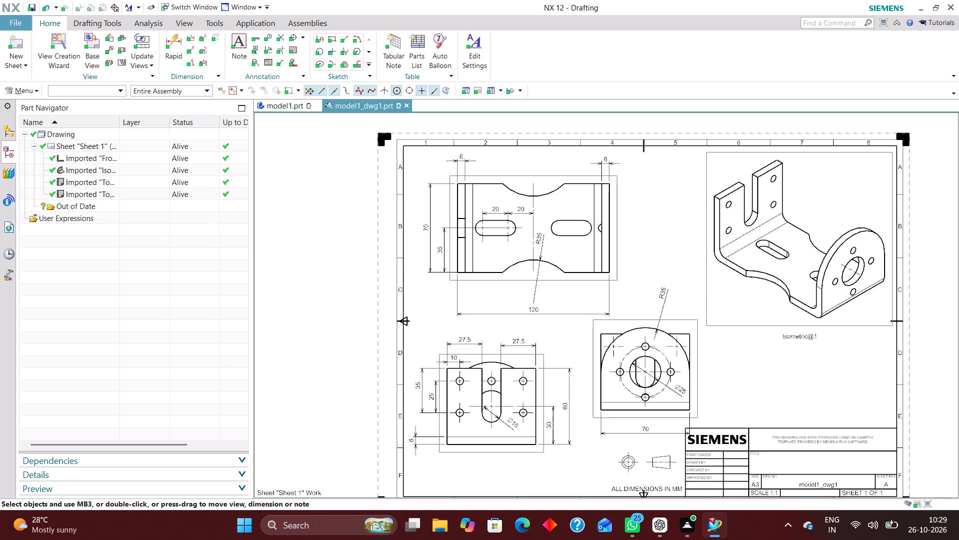
# Show the plan view's label below the view, with the label type set to Name.
pyautogui.rightClick(567, 281)
pyautogui.click(613, 56)
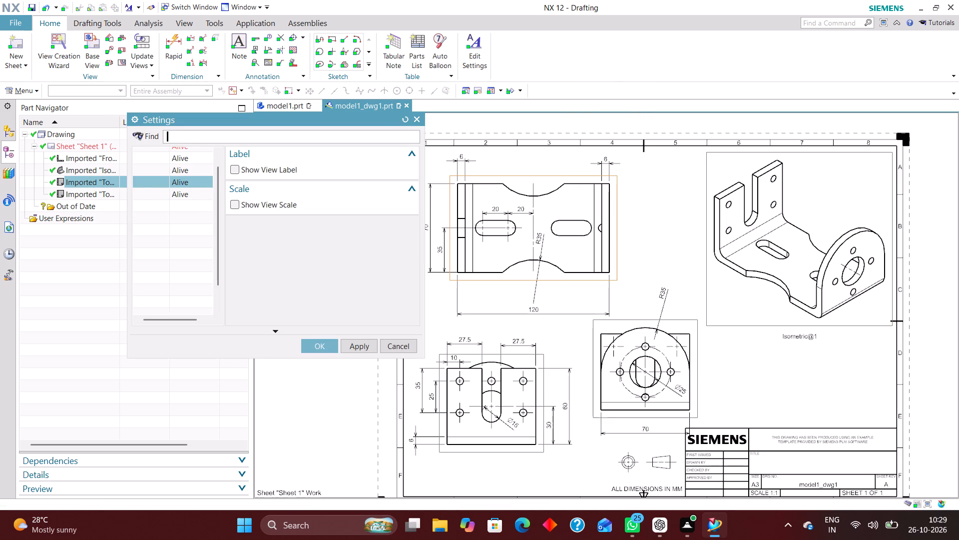
pyautogui.click(277, 173)
pyautogui.click(367, 218)
pyautogui.click(358, 232)
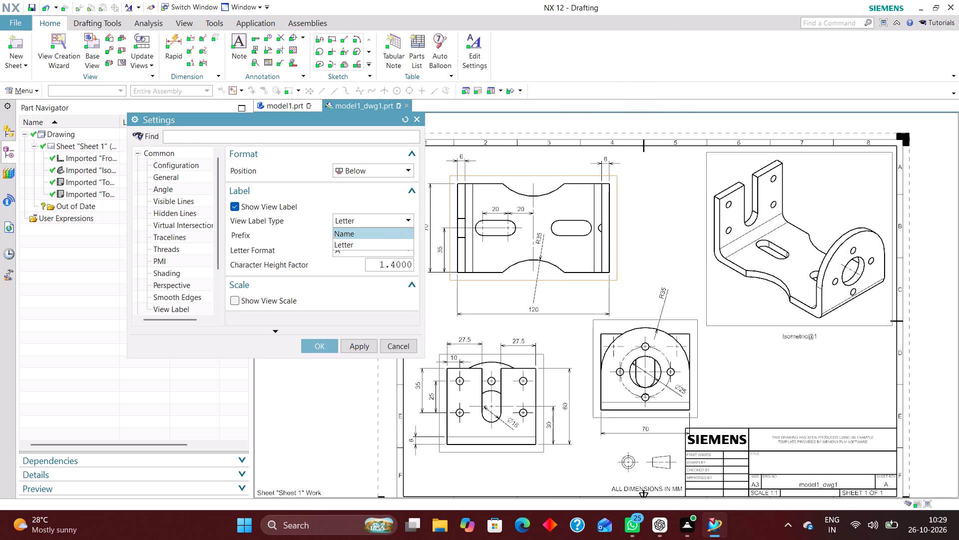
pyautogui.click(320, 347)
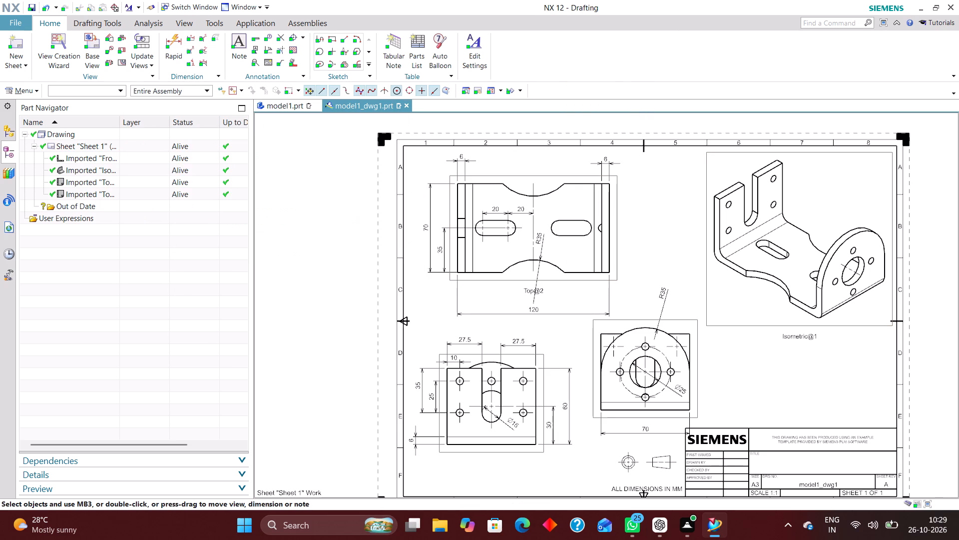
# Show the slotted-flange view's label below the view, with the label type set to Name.
pyautogui.rightClick(485, 453)
pyautogui.click(539, 225)
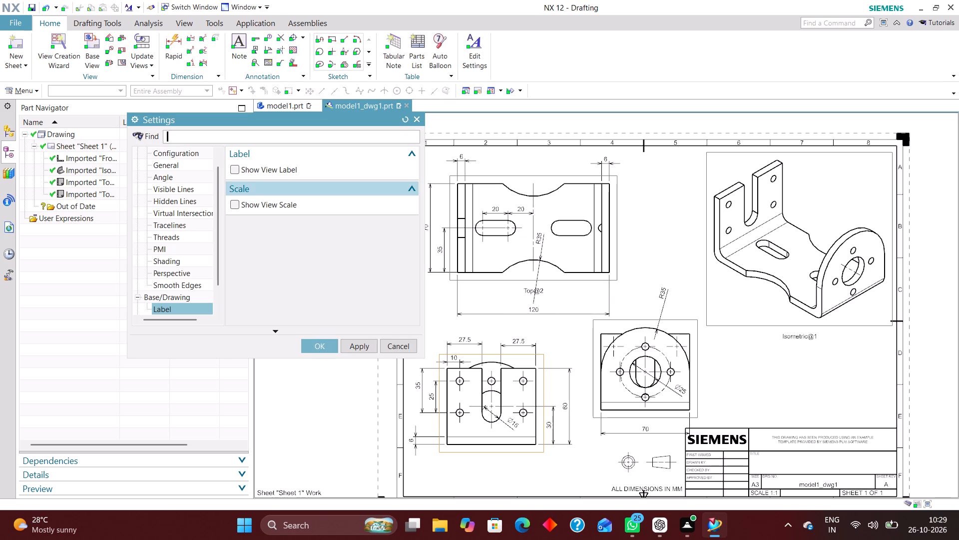
pyautogui.click(338, 171)
pyautogui.click(239, 169)
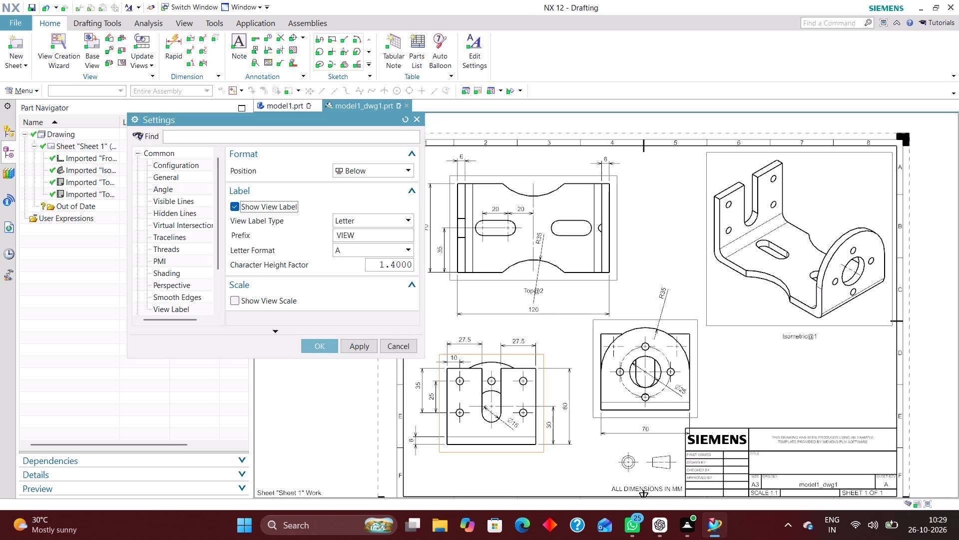
pyautogui.click(357, 219)
pyautogui.click(356, 228)
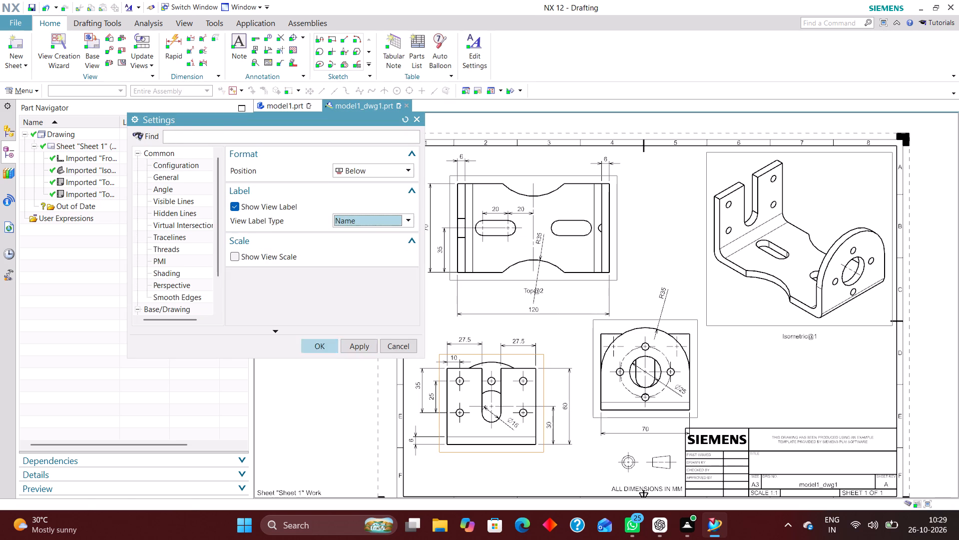
pyautogui.click(324, 344)
# Show the round-flange view's label below the view, with the label type set to Name.
pyautogui.rightClick(633, 420)
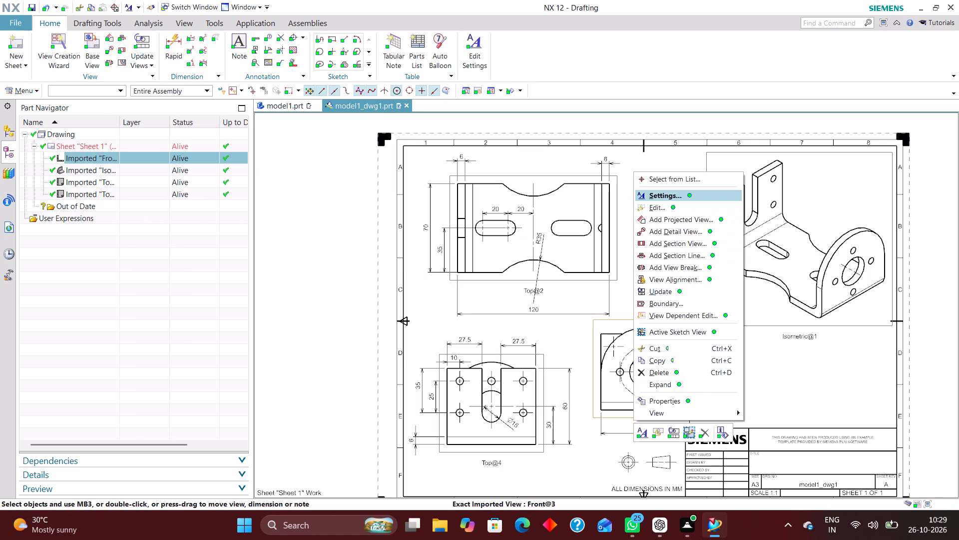
pyautogui.click(664, 193)
pyautogui.click(235, 166)
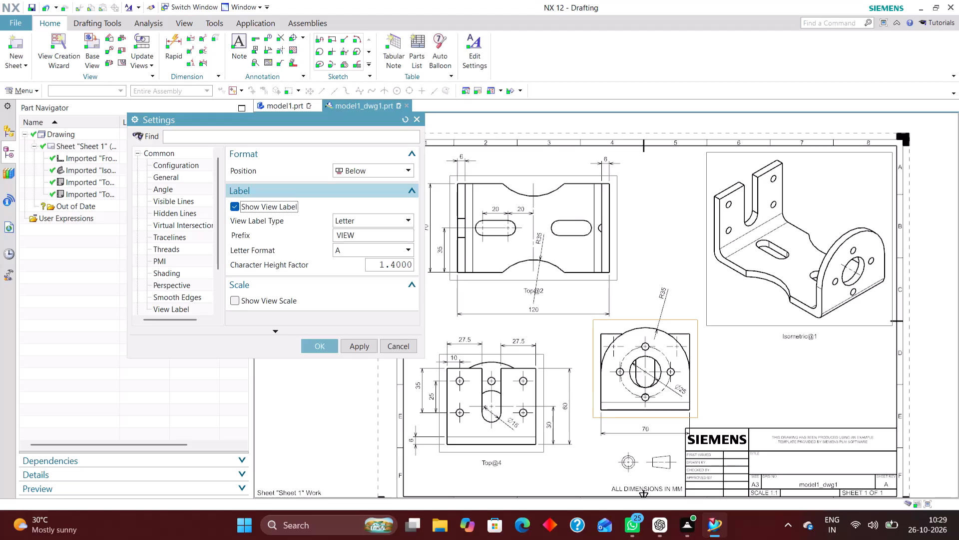
pyautogui.click(380, 222)
pyautogui.click(370, 232)
pyautogui.click(316, 346)
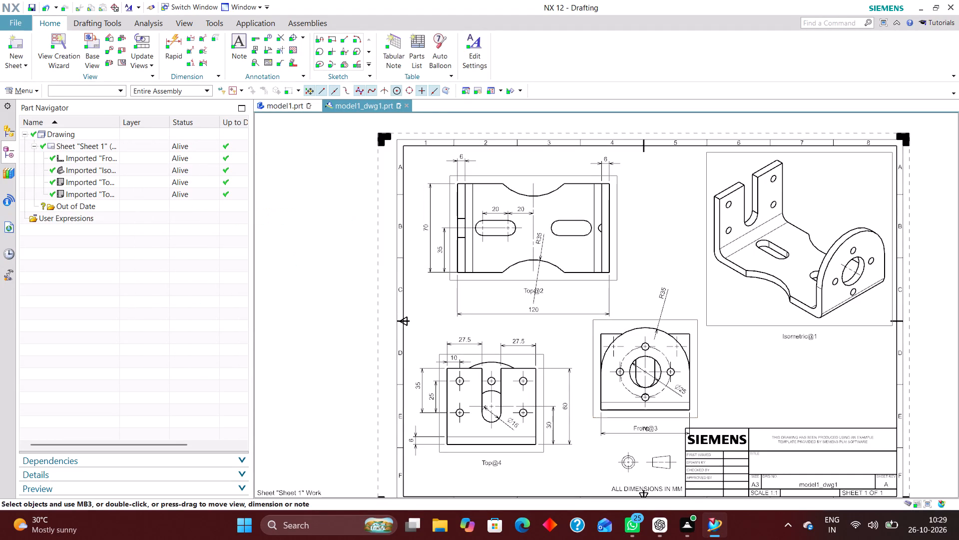
# Separate the round-flange view's label from its 70 mm width dimension, moving the label below it and the dimension slightly up.
pyautogui.scroll(2, 655, 438)
pyautogui.moveTo(658, 417); pyautogui.dragTo(658, 426)
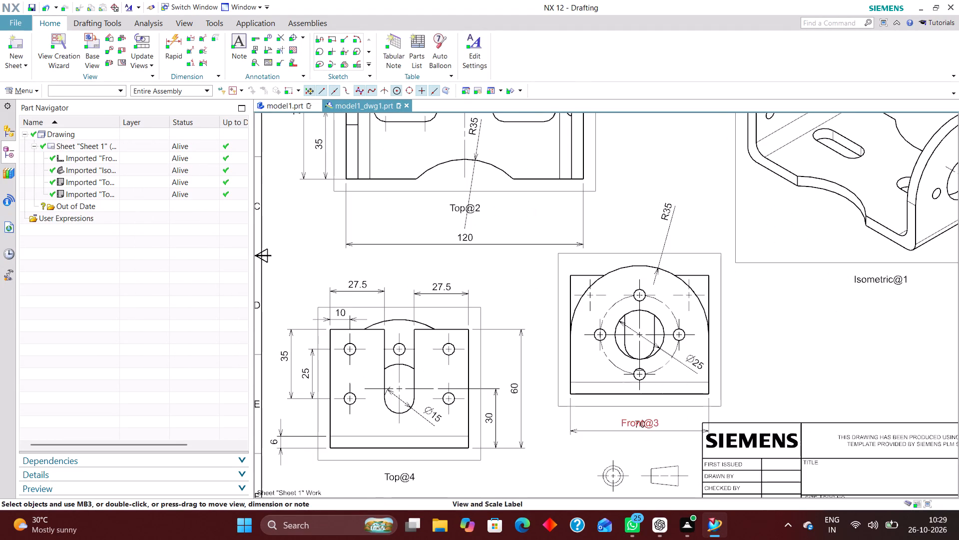
pyautogui.moveTo(658, 426); pyautogui.dragTo(641, 443)
pyautogui.moveTo(640, 426); pyautogui.dragTo(641, 423)
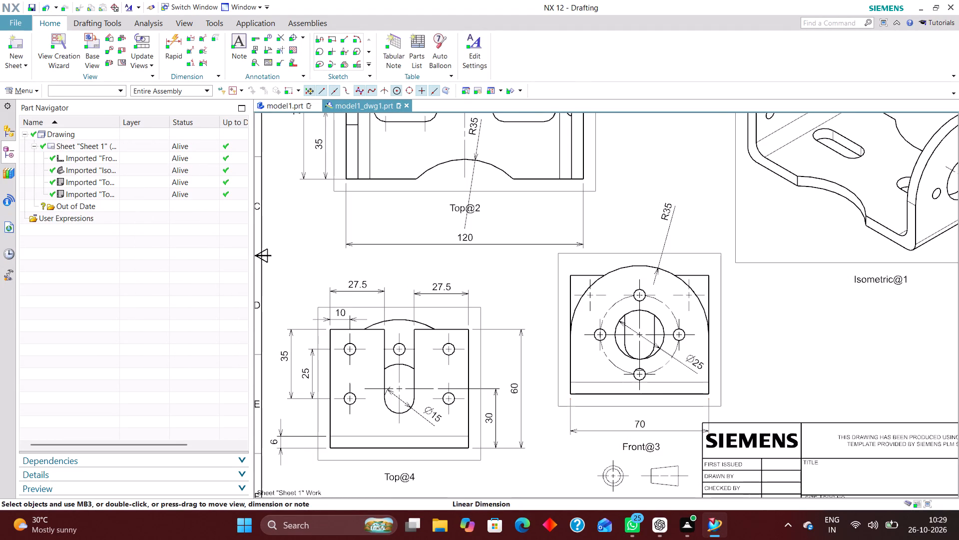
pyautogui.moveTo(641, 423); pyautogui.dragTo(643, 418)
# Turn off the display of view borders in the drafting preferences' view workflow settings.
pyautogui.click(34, 88)
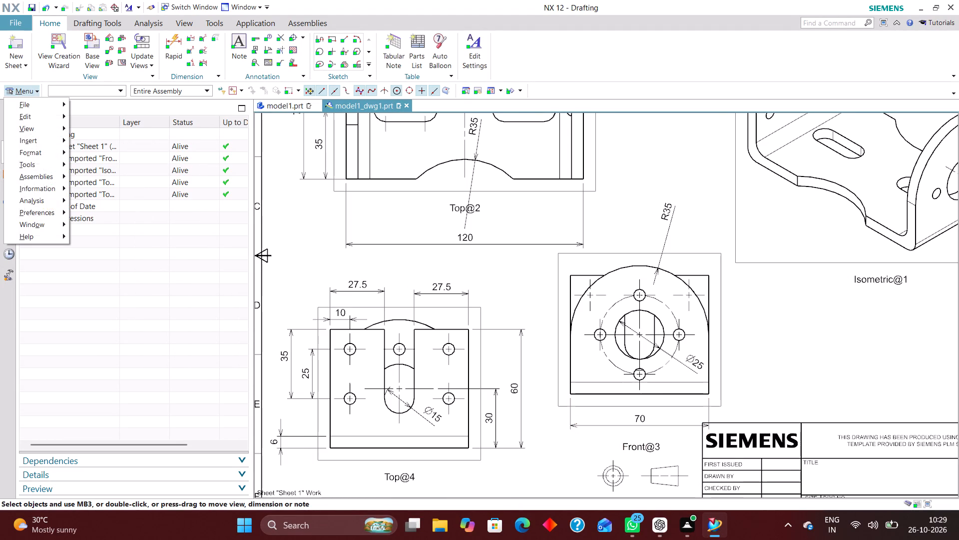
pyautogui.click(52, 210)
pyautogui.click(97, 246)
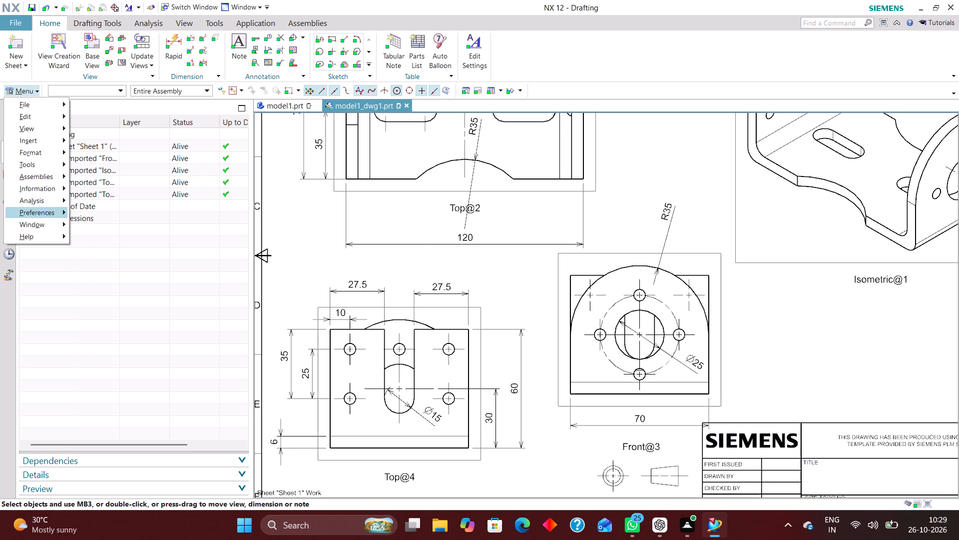
pyautogui.scroll(4, 171, 240)
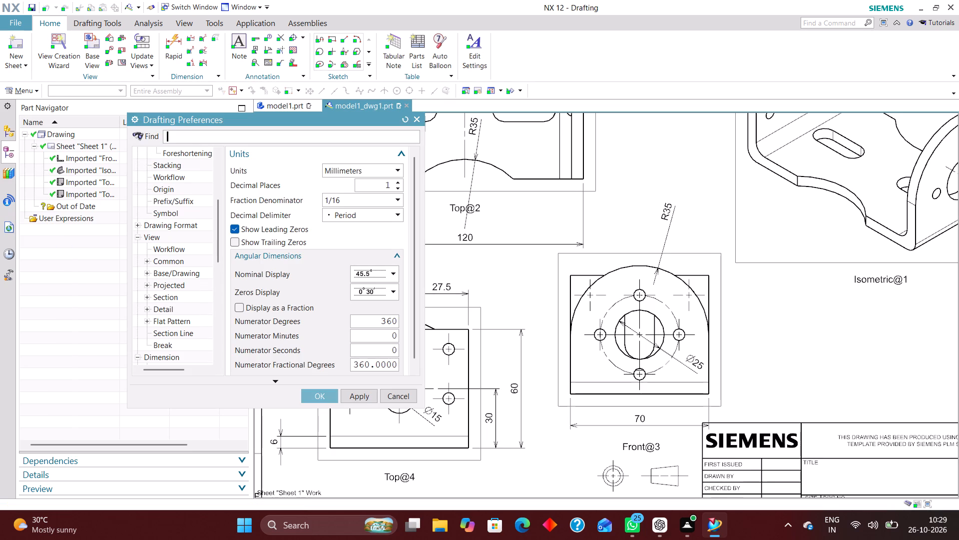
pyautogui.click(170, 249)
pyautogui.click(234, 167)
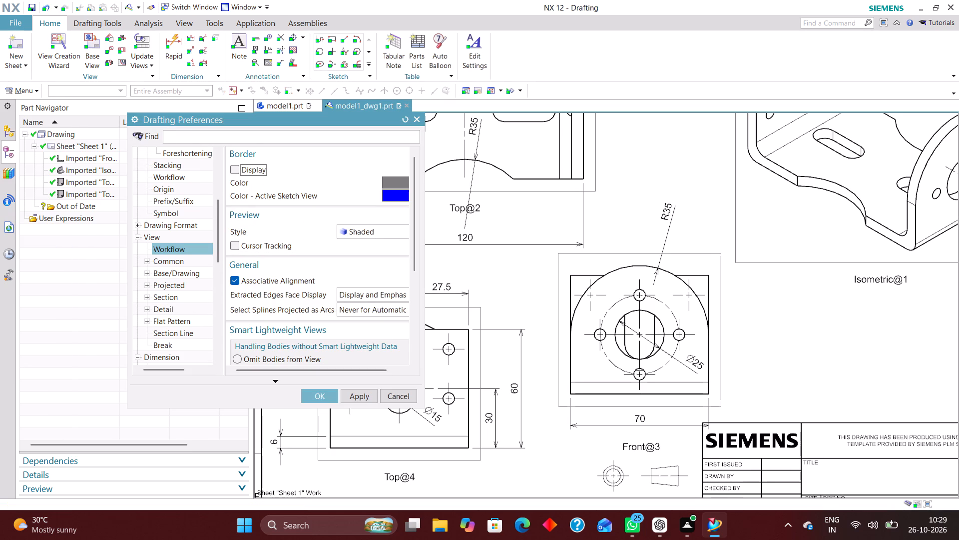
pyautogui.click(315, 394)
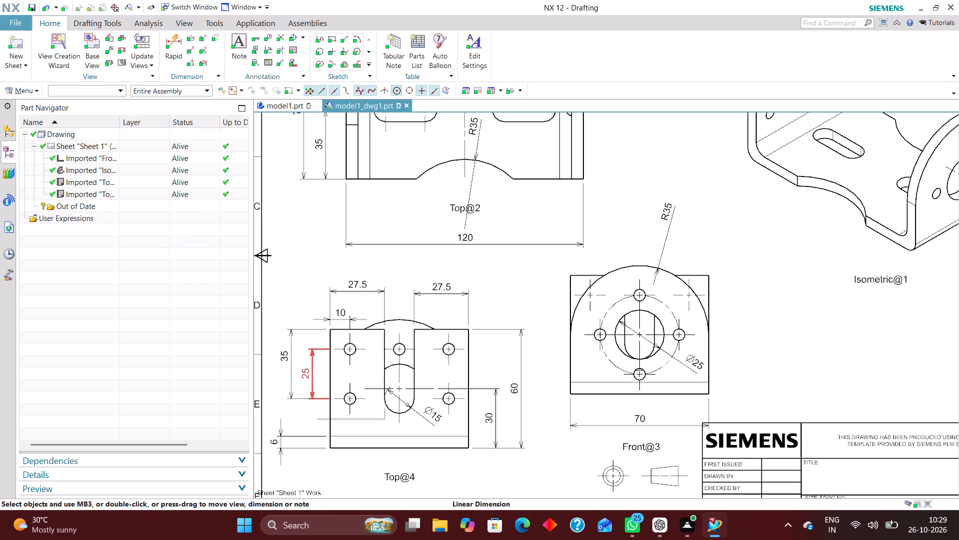
# Delete the two stray center marks near the upper corners of the round-flange view.
pyautogui.scroll(-3, 498, 375)
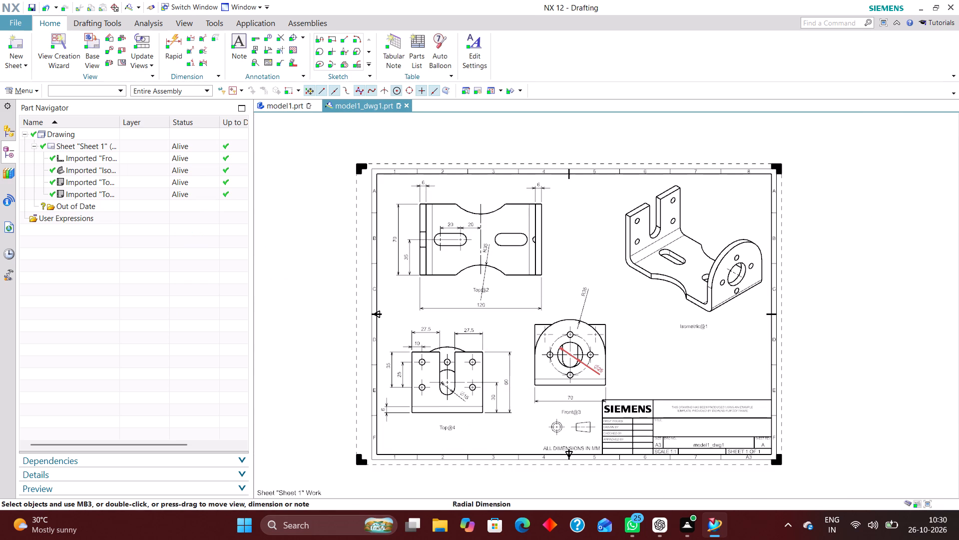
pyautogui.scroll(6, 542, 337)
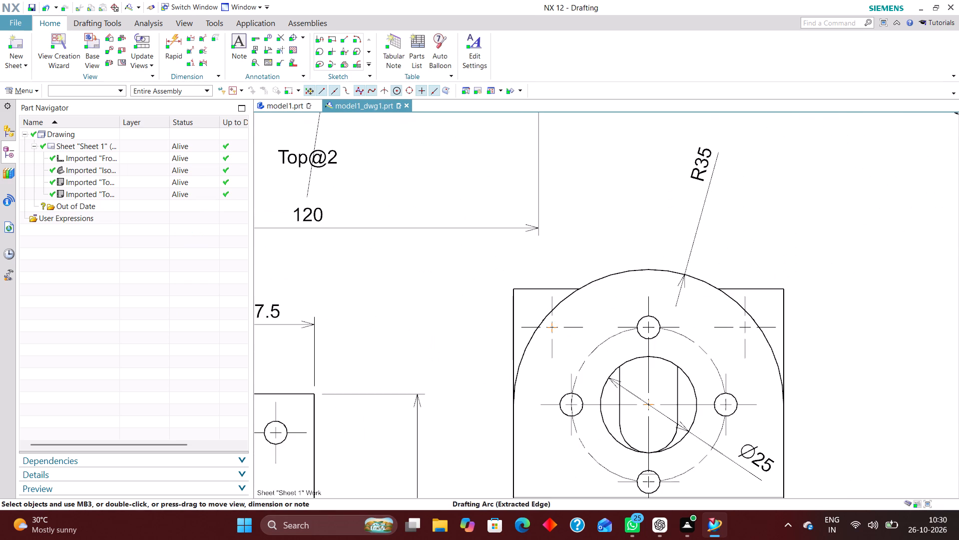
pyautogui.scroll(-3, 565, 335)
pyautogui.scroll(3, 562, 343)
pyautogui.moveTo(554, 327); pyautogui.dragTo(557, 403, button='right')
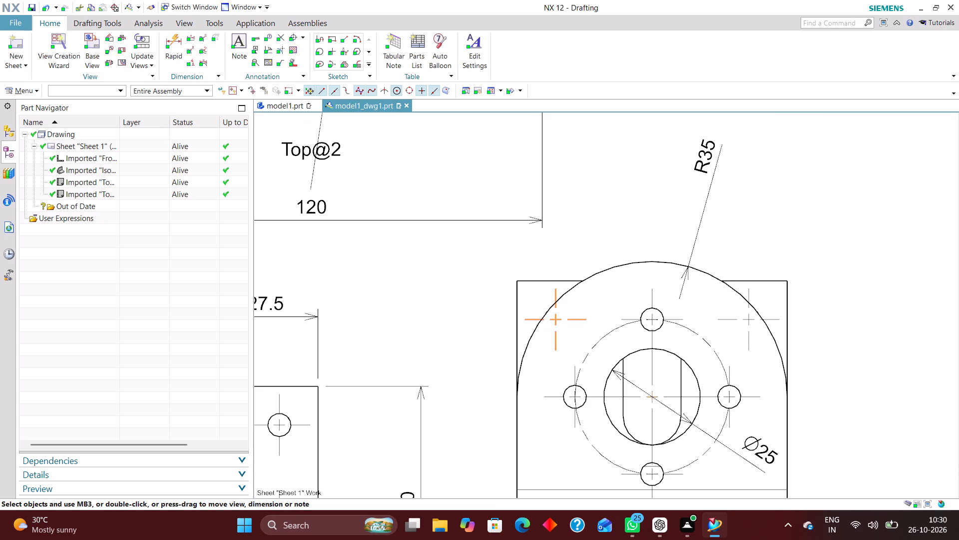
pyautogui.moveTo(746, 311); pyautogui.dragTo(746, 391, button='right')
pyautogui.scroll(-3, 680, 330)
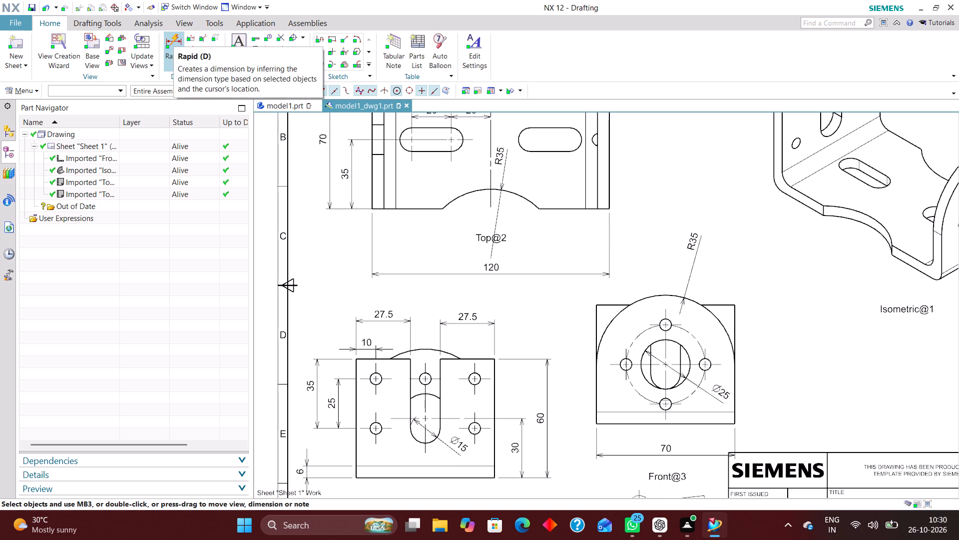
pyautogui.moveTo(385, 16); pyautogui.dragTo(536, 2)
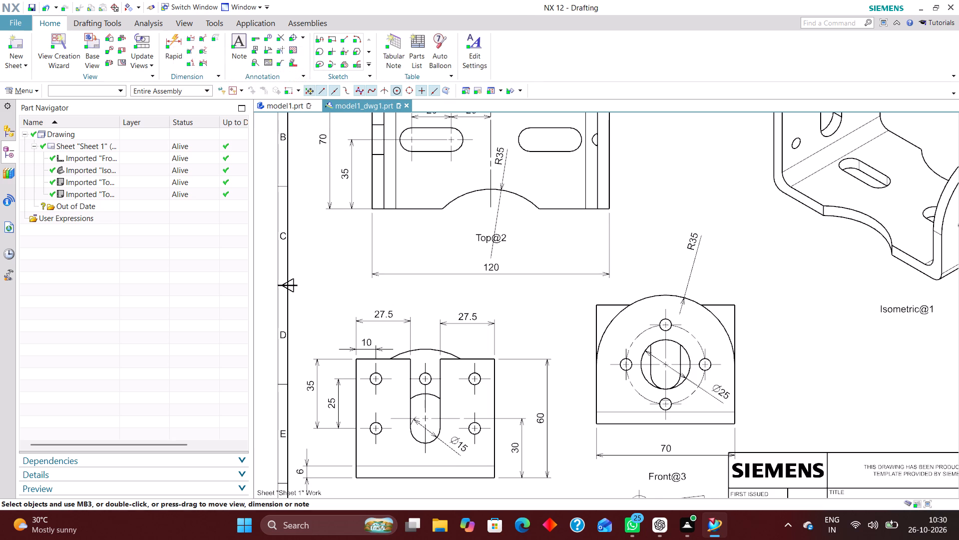
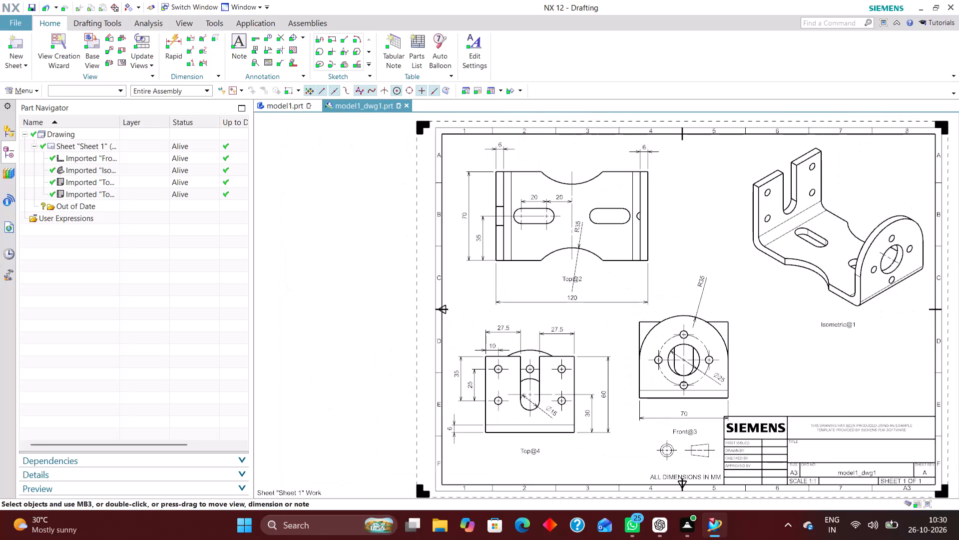
# Move the Isometric@1 view label up closer beneath the isometric view.
pyautogui.scroll(4, 915, 331)
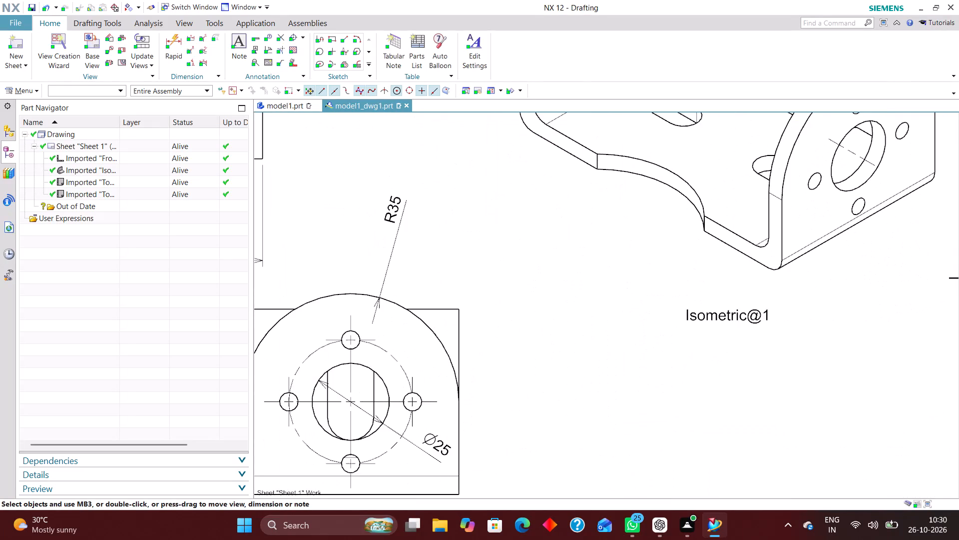
pyautogui.scroll(-3, 731, 370)
pyautogui.scroll(-1, 642, 344)
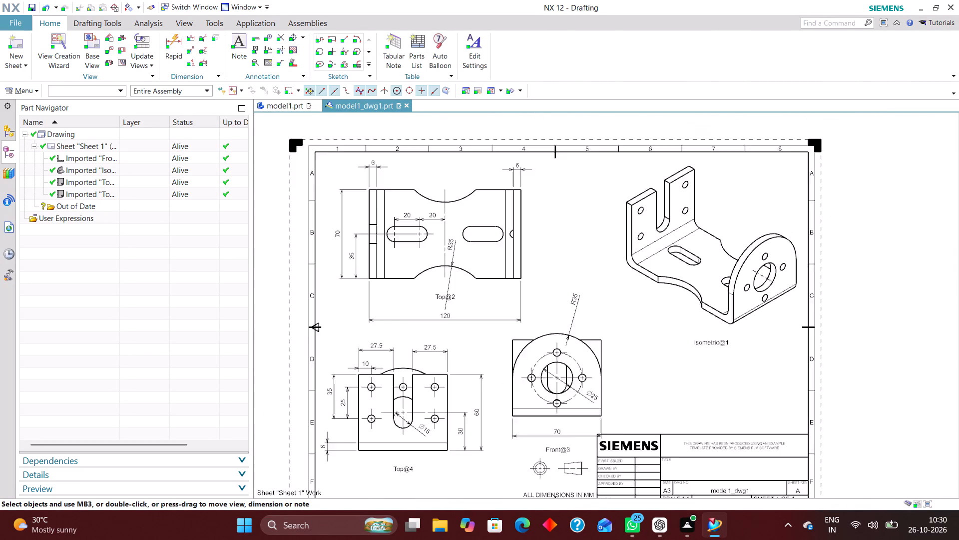
pyautogui.scroll(-1, 642, 344)
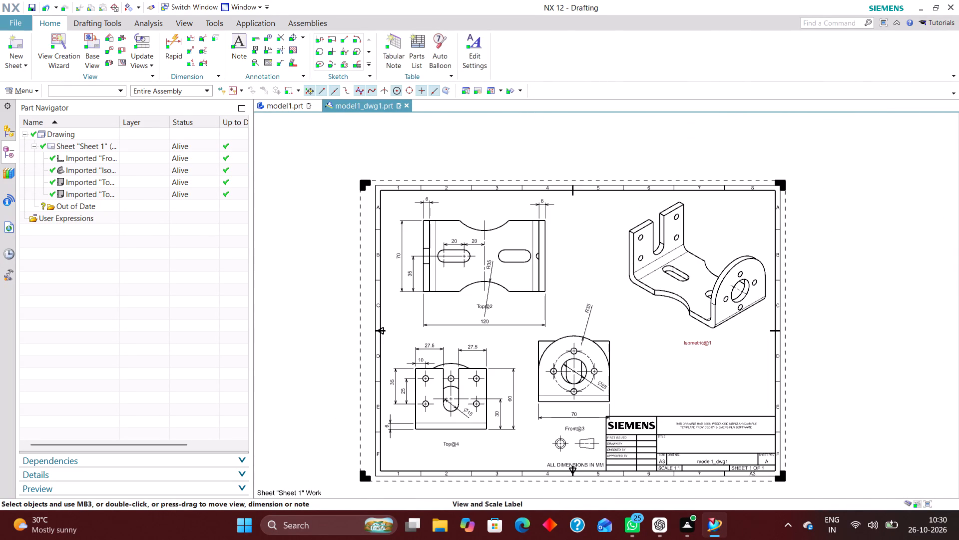
pyautogui.moveTo(698, 342); pyautogui.dragTo(677, 327)
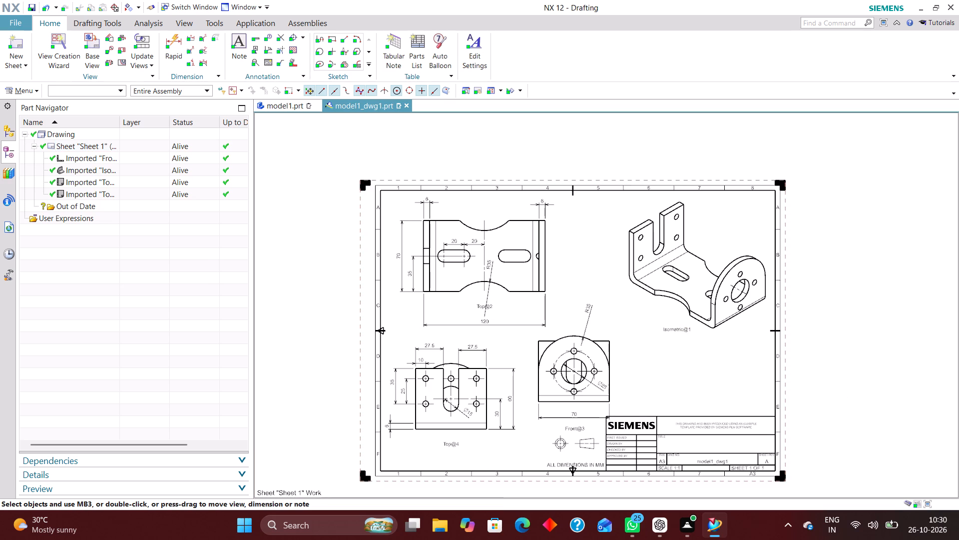
# Move the 70 width dimension of the Front@3 view closer to the view's bottom edge.
pyautogui.scroll(-1, 566, 292)
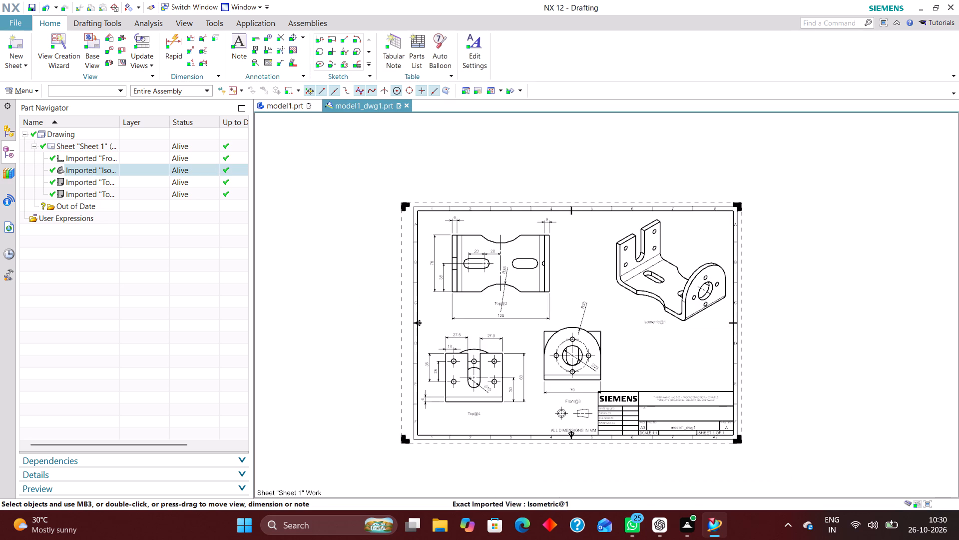
pyautogui.scroll(4, 609, 394)
pyautogui.moveTo(529, 385); pyautogui.dragTo(532, 371)
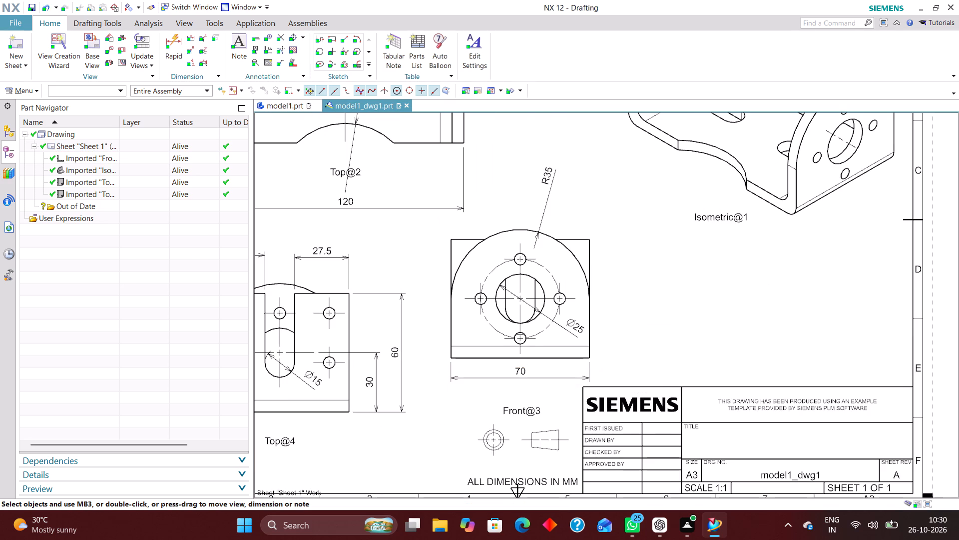
pyautogui.scroll(-3, 730, 303)
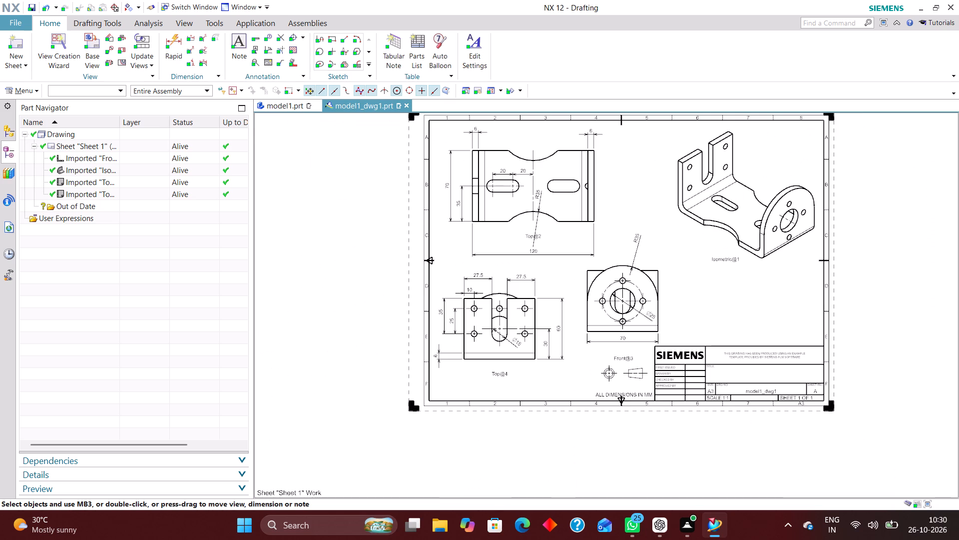
# Add a diametral Rapid Dimension to the dashed bolt circle in the Front@3 view, placing its text outside, beyond the view's upper corner.
pyautogui.click(172, 34)
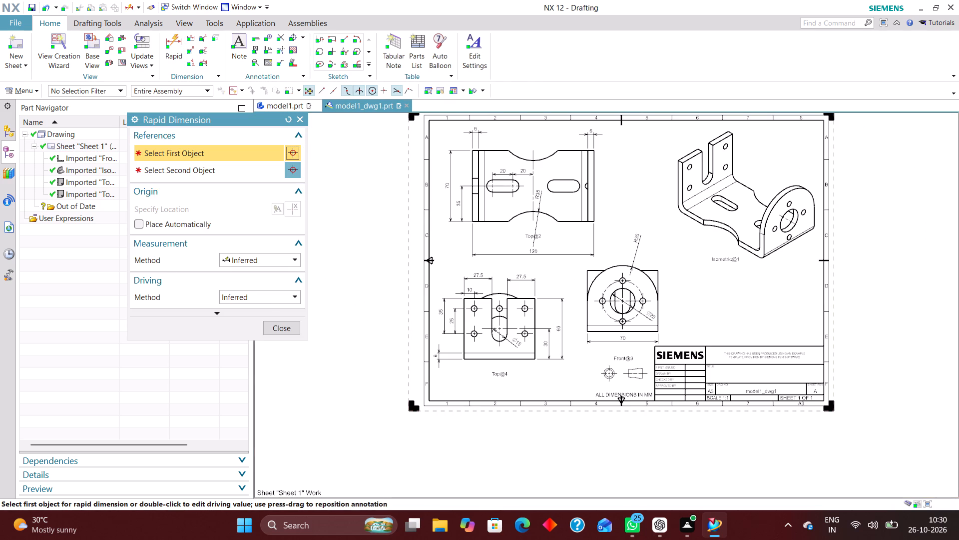
pyautogui.click(253, 257)
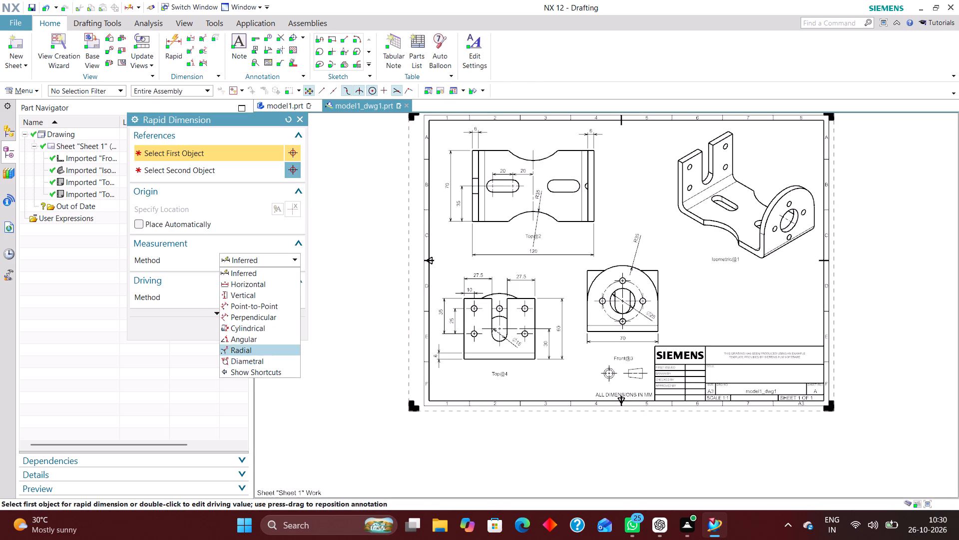
pyautogui.click(259, 355)
pyautogui.click(291, 237)
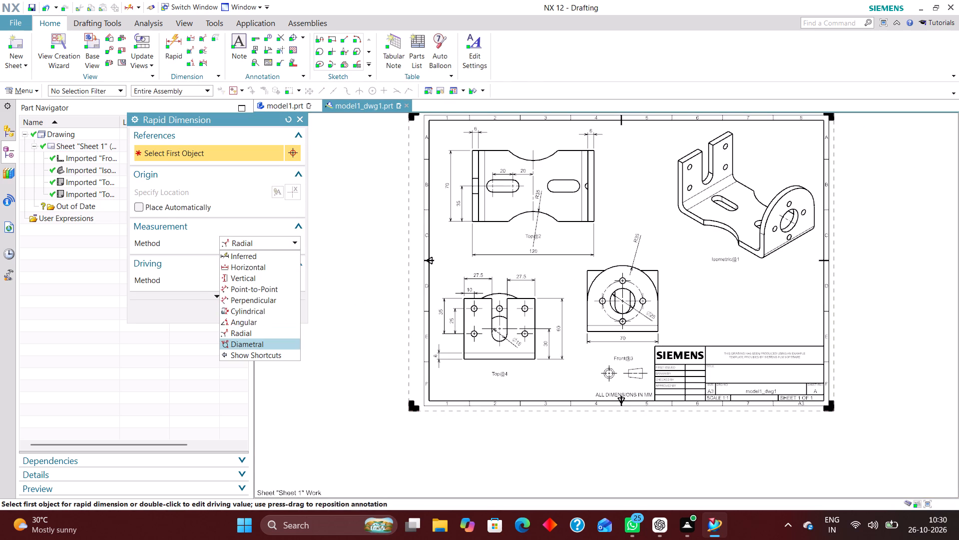
pyautogui.click(274, 344)
pyautogui.scroll(3, 601, 285)
pyautogui.click(671, 290)
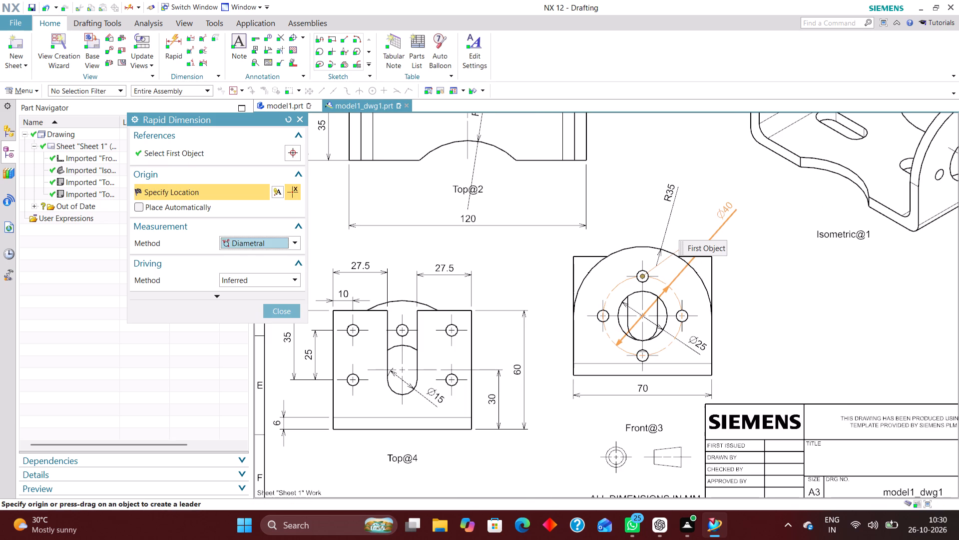
pyautogui.click(724, 210)
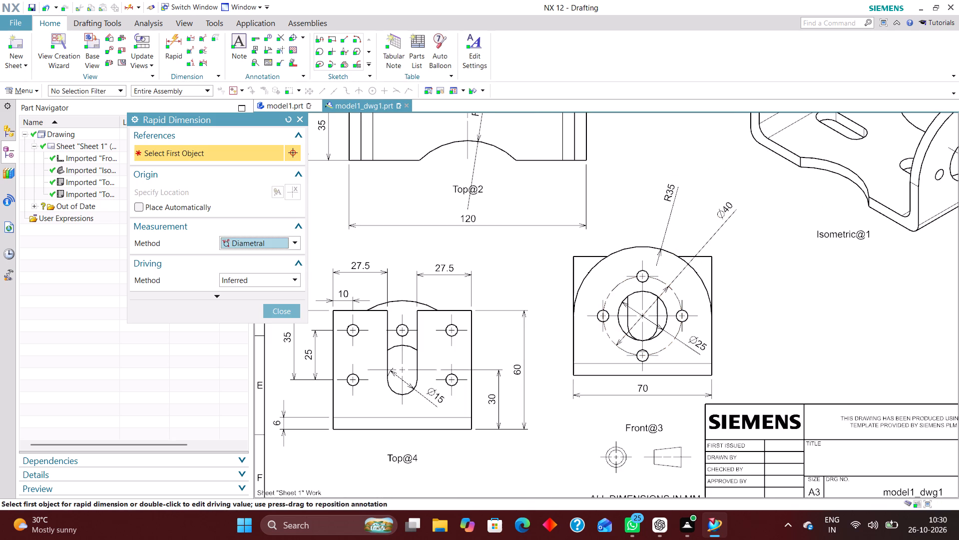
pyautogui.click(280, 305)
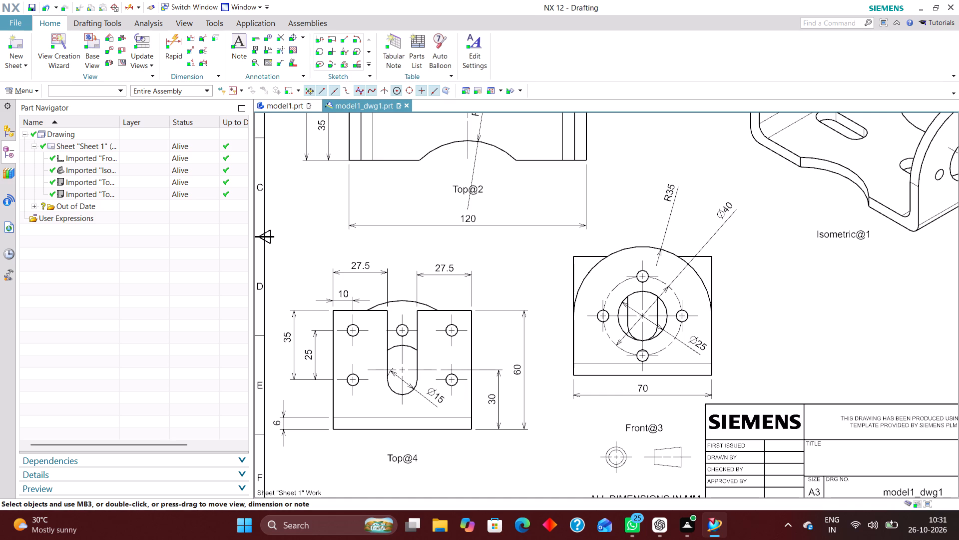
# Move the Top@2 view label sideways, clear of the R35 dimension leader and above the 120 dimension.
pyautogui.scroll(-2, 463, 317)
pyautogui.scroll(-1, 358, 243)
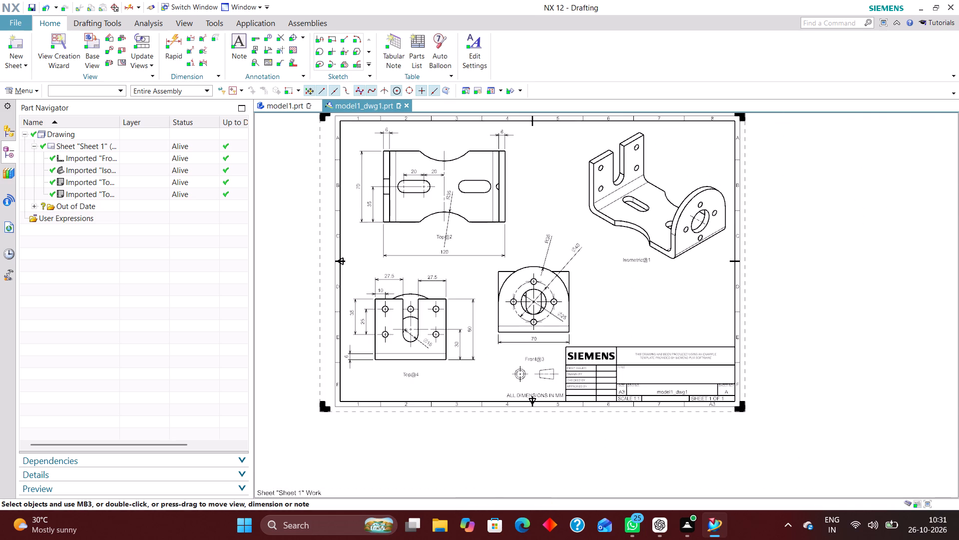
pyautogui.scroll(4, 459, 245)
pyautogui.moveTo(433, 224); pyautogui.dragTo(498, 246)
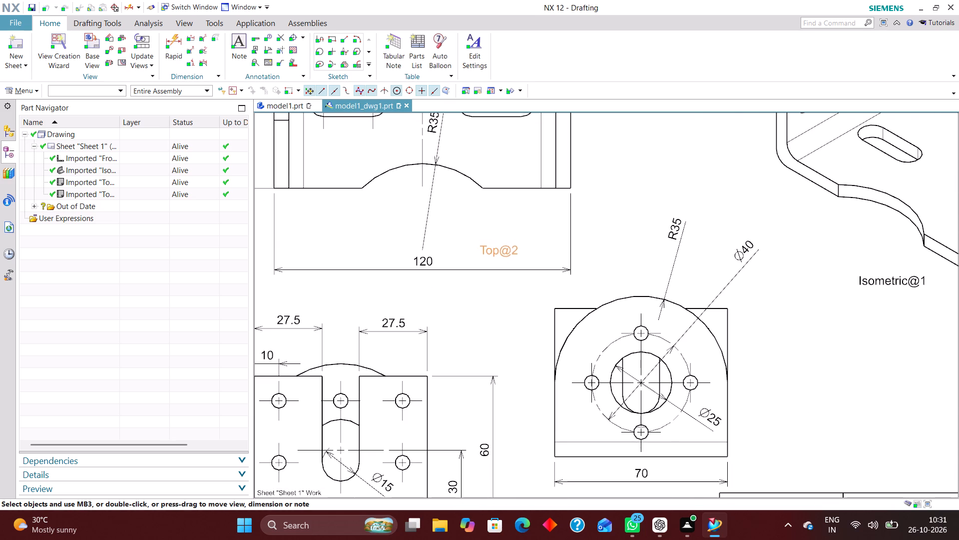
pyautogui.moveTo(498, 246); pyautogui.dragTo(492, 242)
# Rename the Front@3 view as FRONT VIEW.
pyautogui.click(126, 156)
pyautogui.rightClick(126, 156)
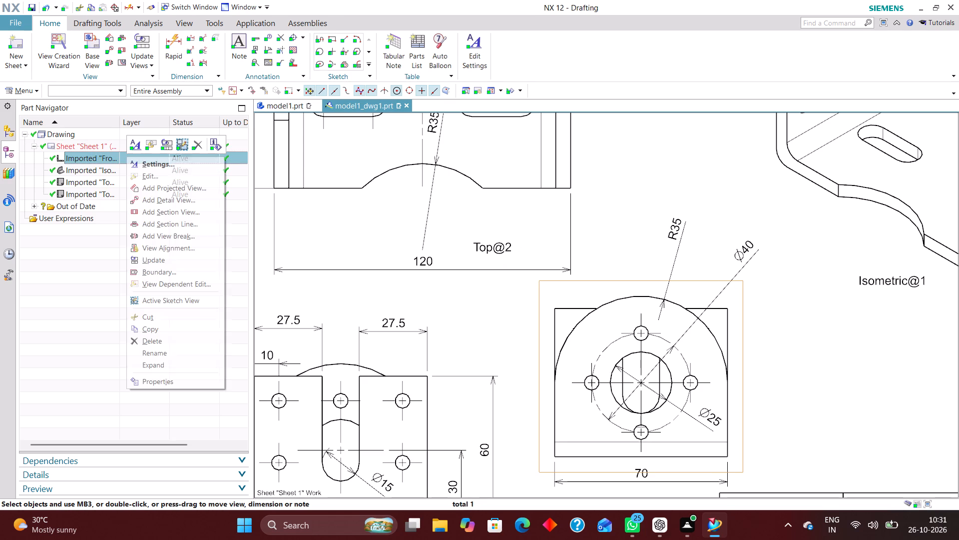
pyautogui.click(165, 355)
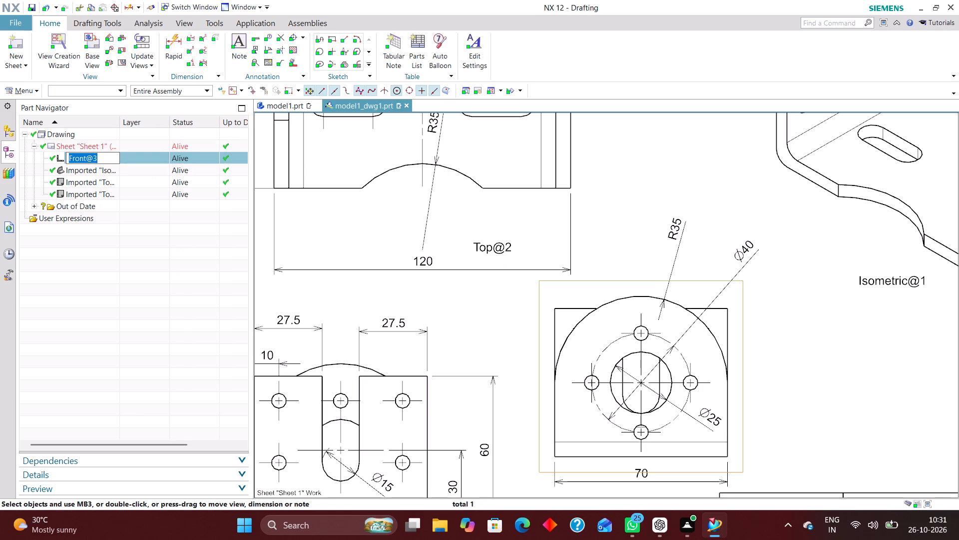
pyautogui.press('BackSpace')
pyautogui.write('FRONT')
pyautogui.press('space')
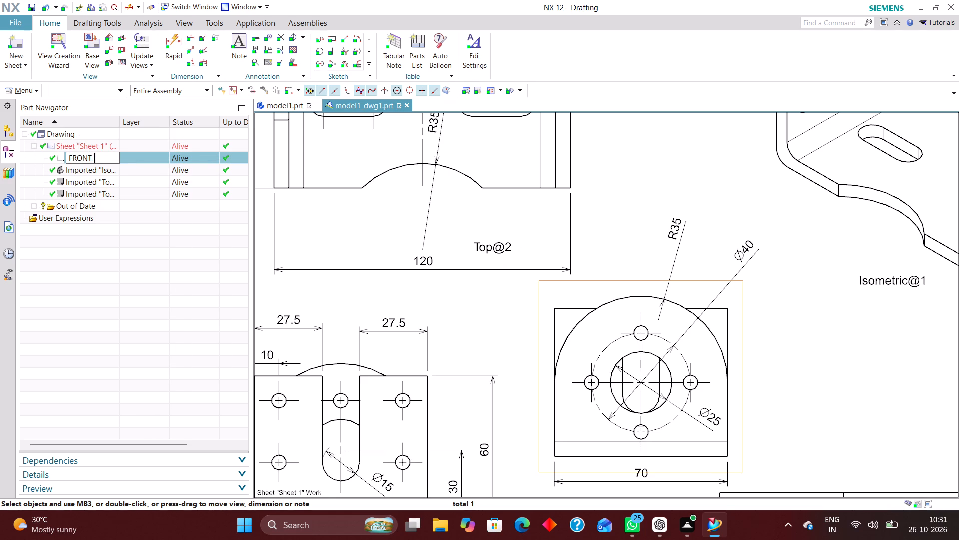
pyautogui.write('VIEW')
pyautogui.press('Return')
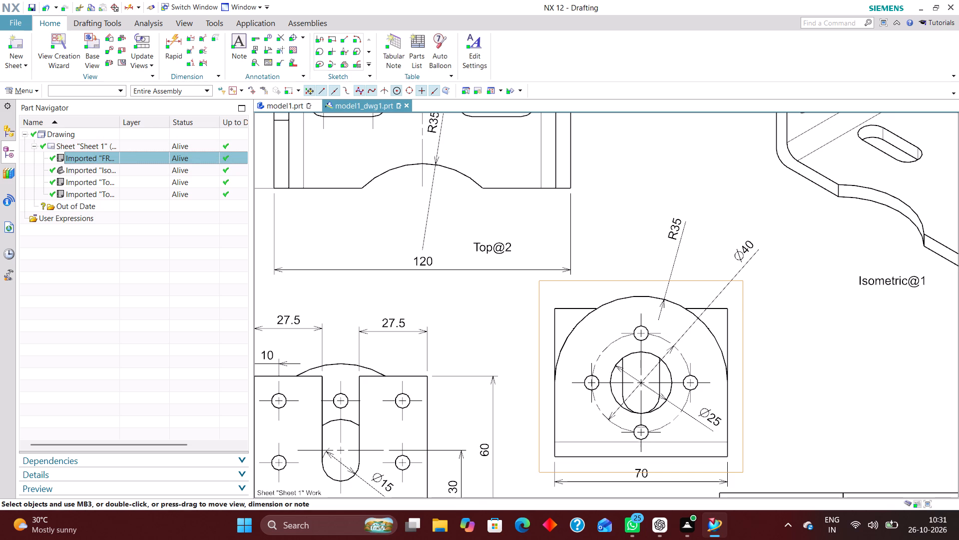
# Move the FRONT VIEW label up, just below the 70 dimension and centred under the view.
pyautogui.scroll(-2, 464, 286)
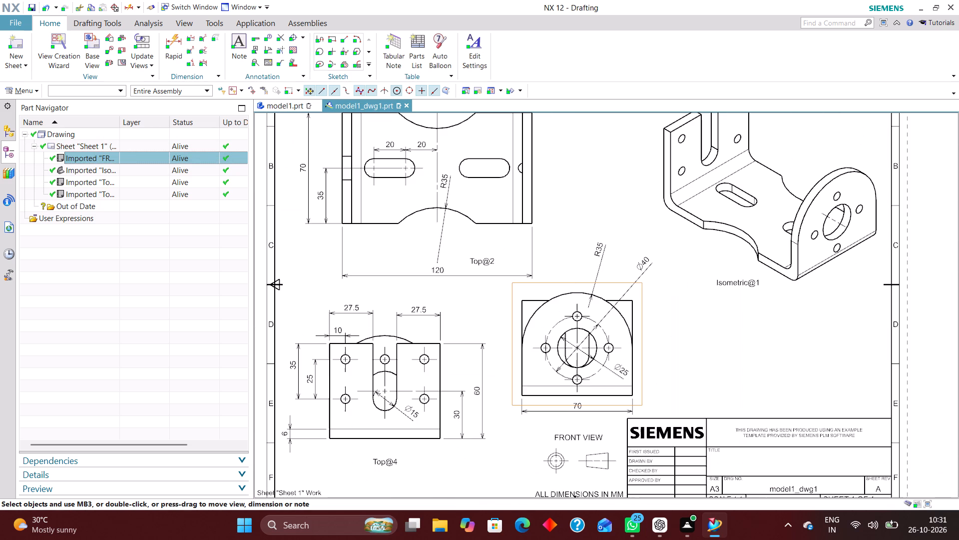
pyautogui.scroll(2, 598, 451)
pyautogui.moveTo(585, 431); pyautogui.dragTo(584, 408)
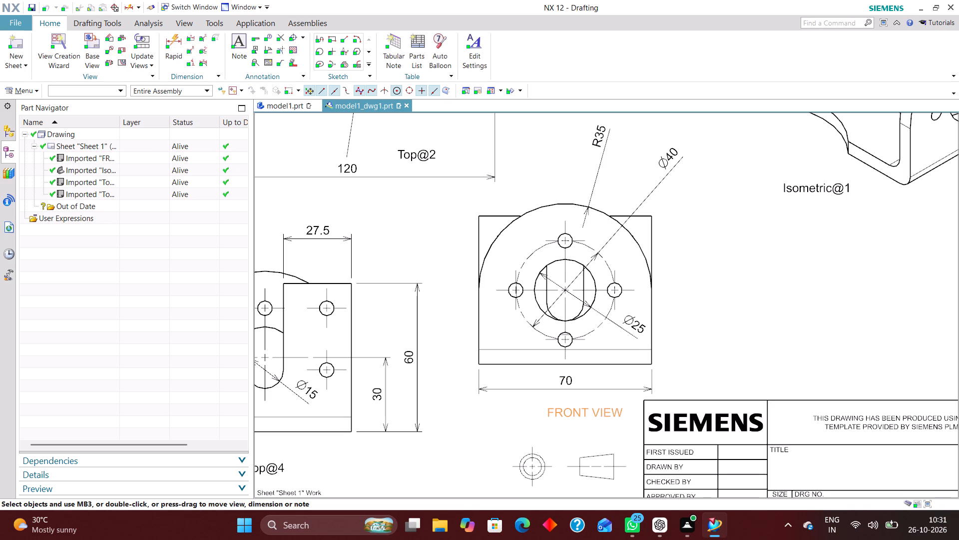
pyautogui.moveTo(584, 408); pyautogui.dragTo(575, 411)
pyautogui.scroll(-2, 678, 350)
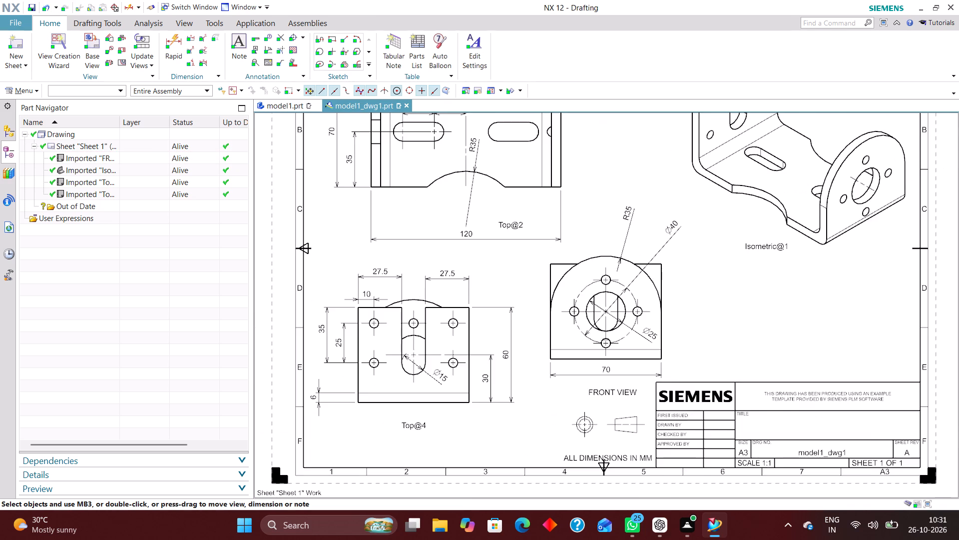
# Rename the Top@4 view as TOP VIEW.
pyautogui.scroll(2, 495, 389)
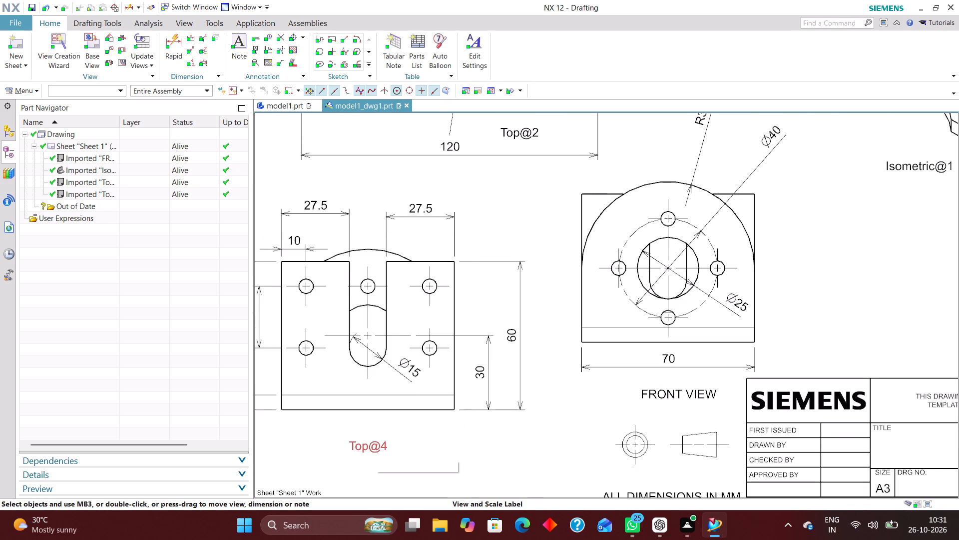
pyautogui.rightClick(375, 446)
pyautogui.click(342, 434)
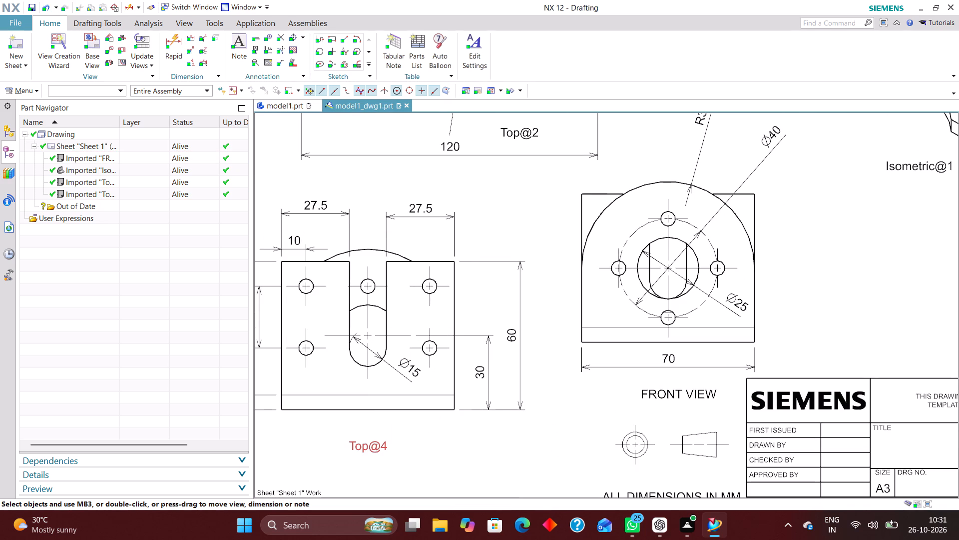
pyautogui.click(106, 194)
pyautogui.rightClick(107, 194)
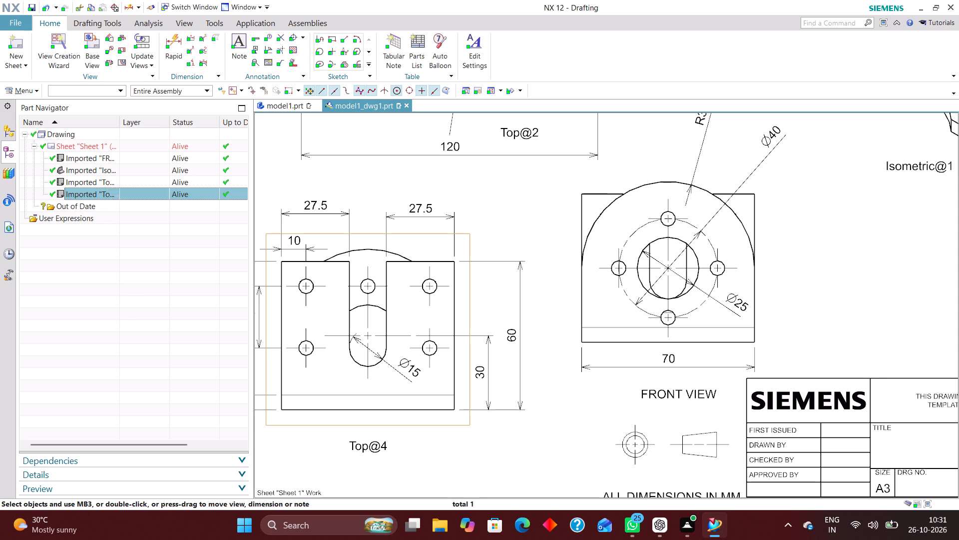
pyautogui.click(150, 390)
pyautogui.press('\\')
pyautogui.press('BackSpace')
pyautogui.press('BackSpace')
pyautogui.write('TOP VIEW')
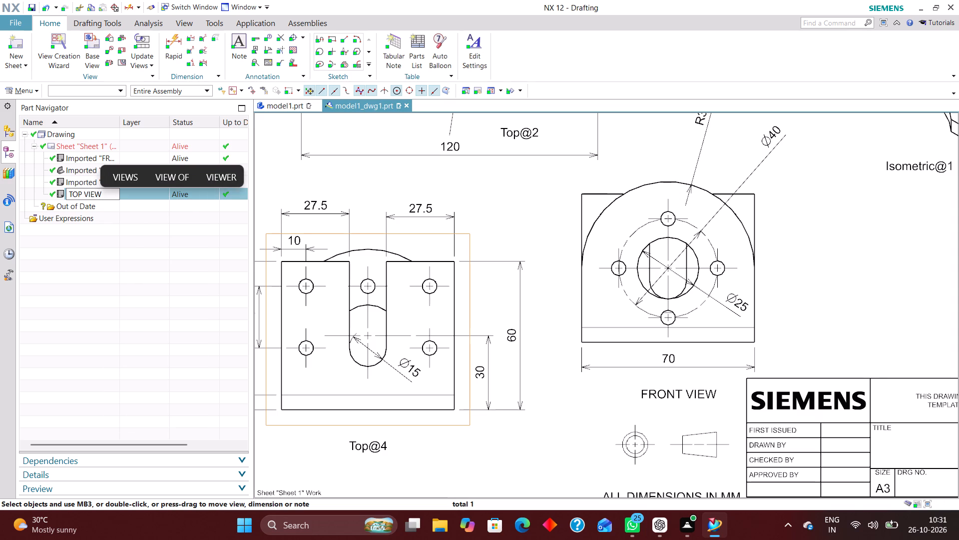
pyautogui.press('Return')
# Rename the slotted plate view labelled TOP VIEW as BACK VIEW.
pyautogui.scroll(-2, 345, 382)
pyautogui.scroll(2, 397, 206)
pyautogui.scroll(-3, 398, 302)
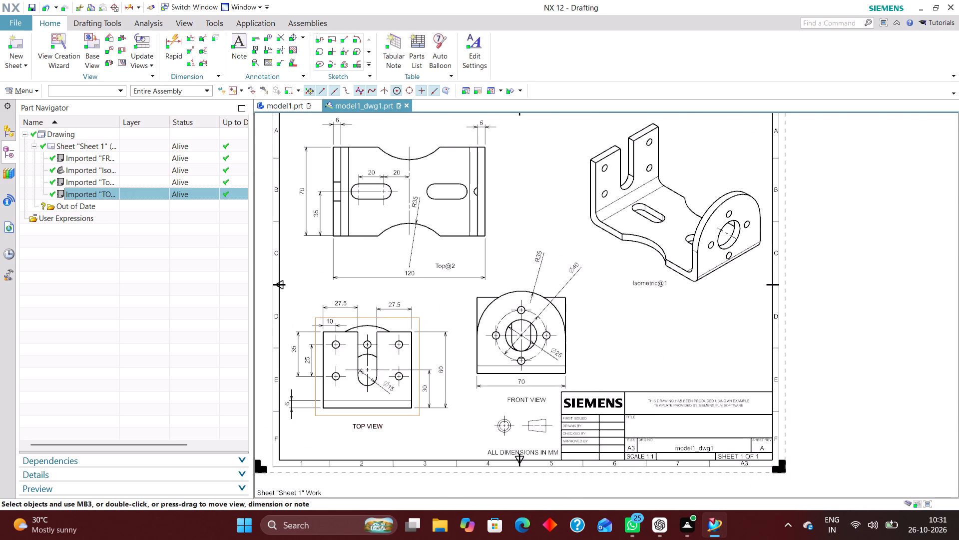
pyautogui.rightClick(134, 193)
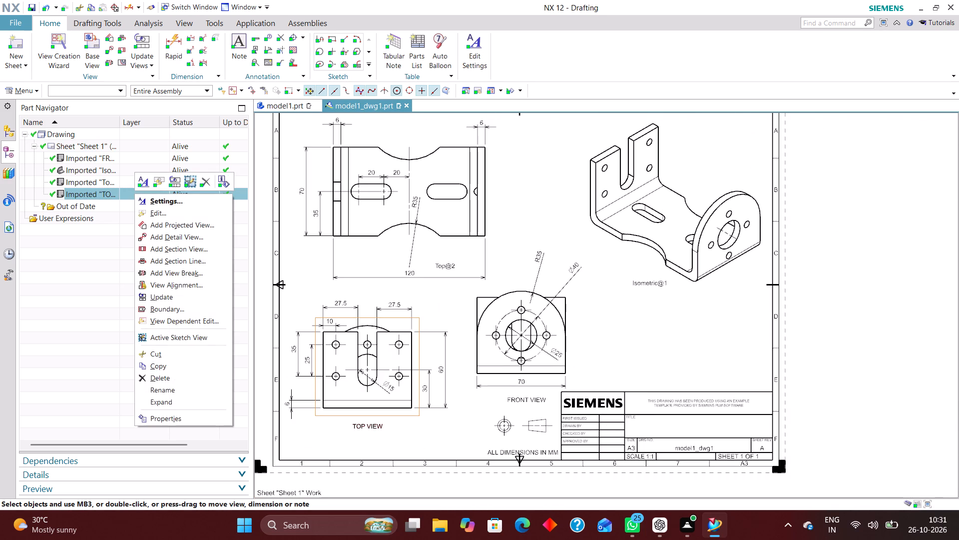
pyautogui.click(166, 390)
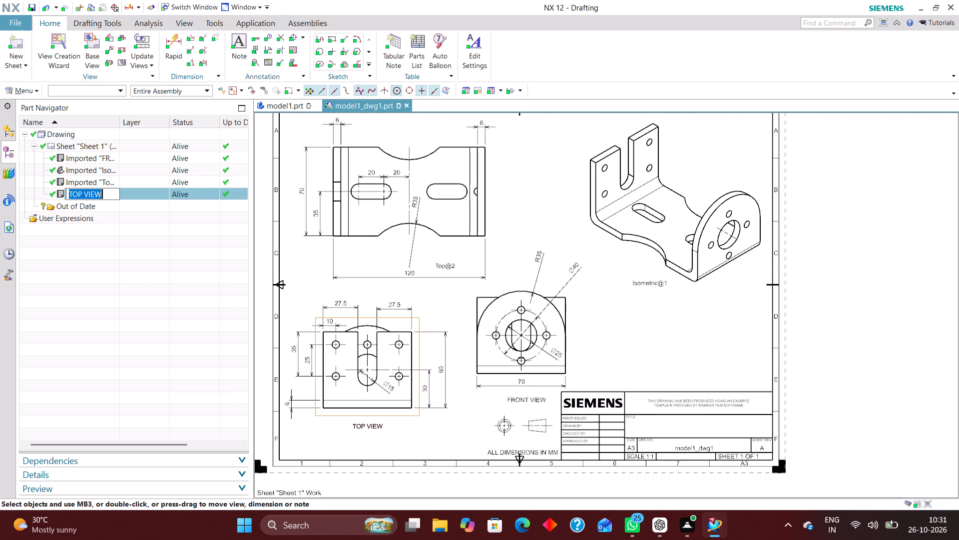
pyautogui.press('BackSpace')
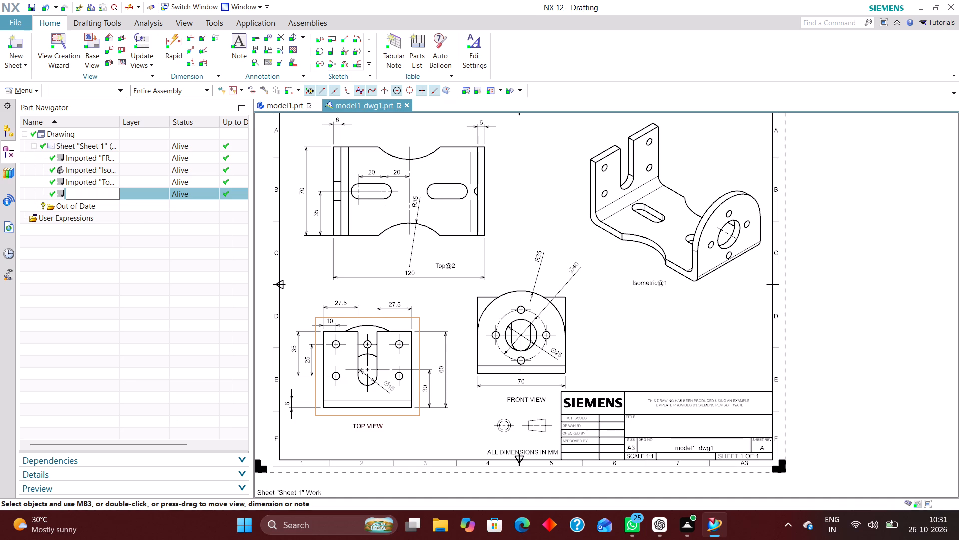
pyautogui.write('BACK')
pyautogui.press('space')
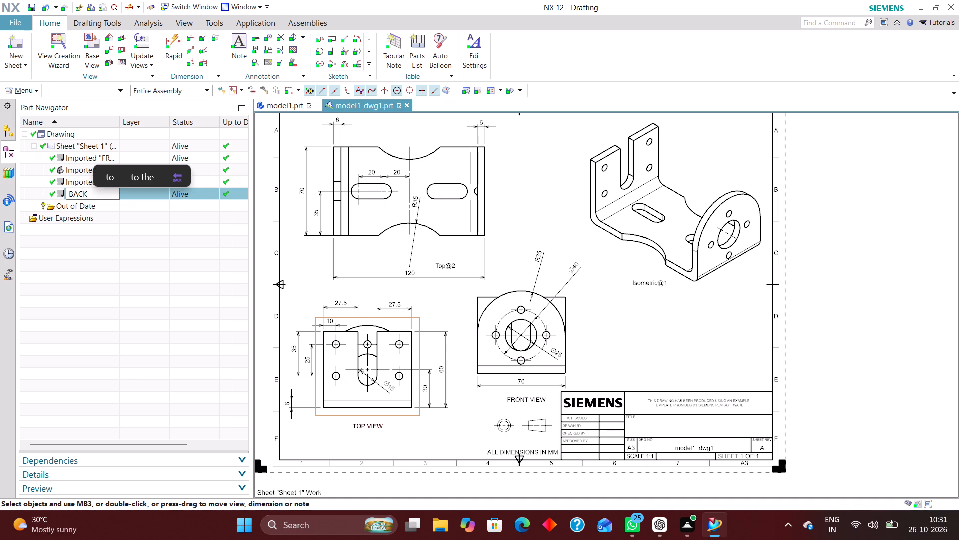
pyautogui.write('VIEW')
pyautogui.press('Return')
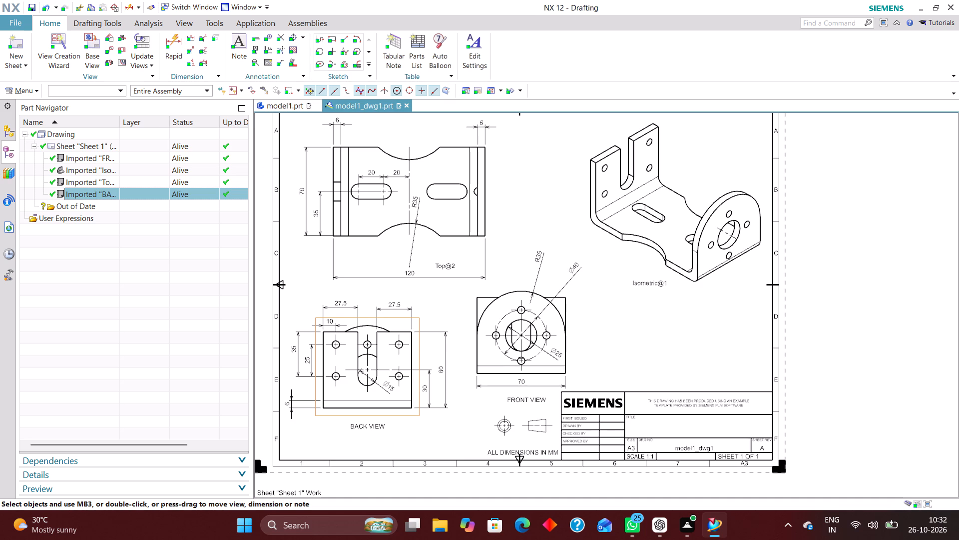
# Rename the Top@2 view as TOP VIEW.
pyautogui.click(125, 182)
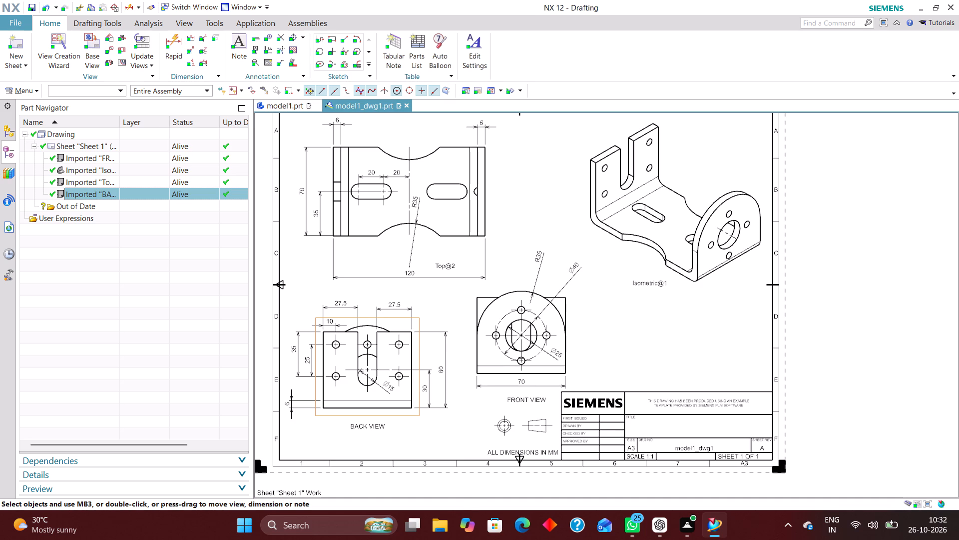
pyautogui.rightClick(125, 181)
pyautogui.click(155, 380)
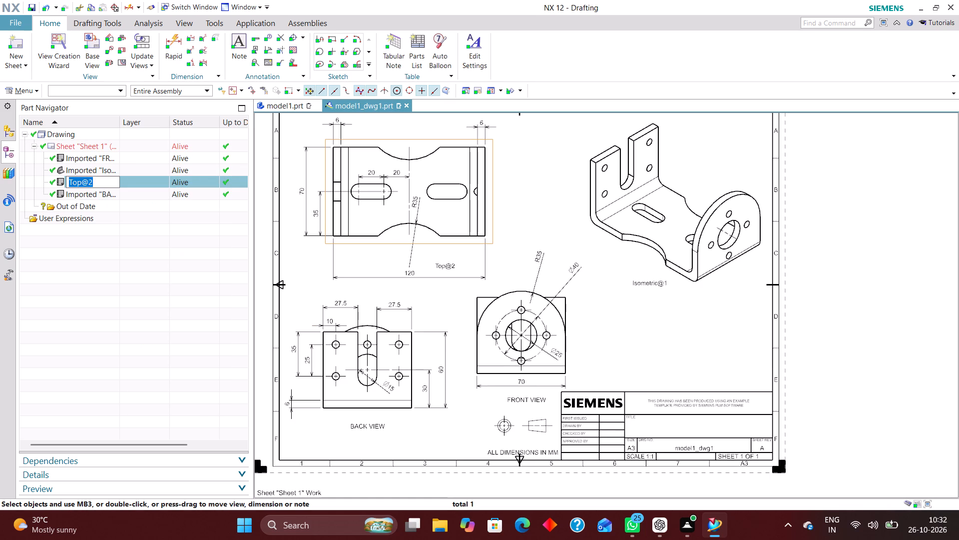
pyautogui.press('BackSpace')
pyautogui.write('TOP VIEW')
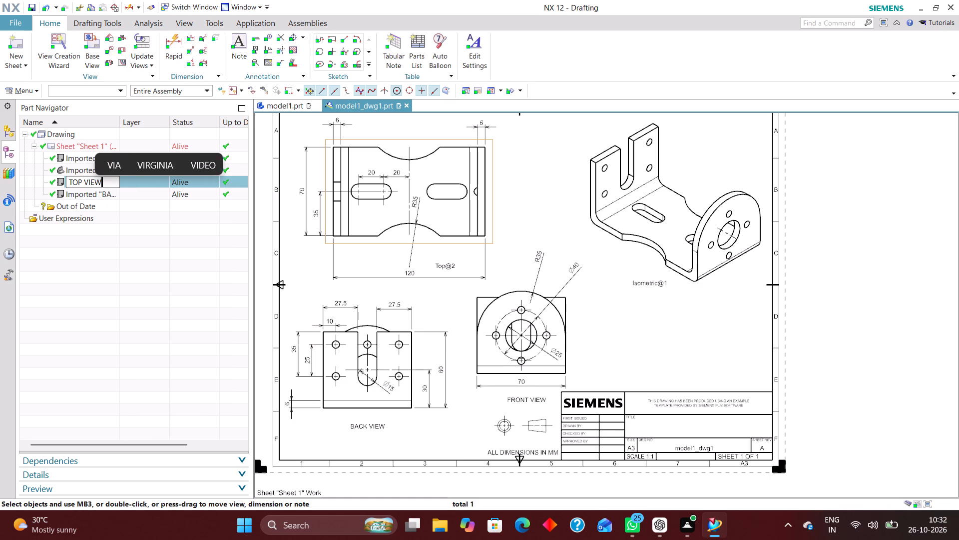
pyautogui.press('Return')
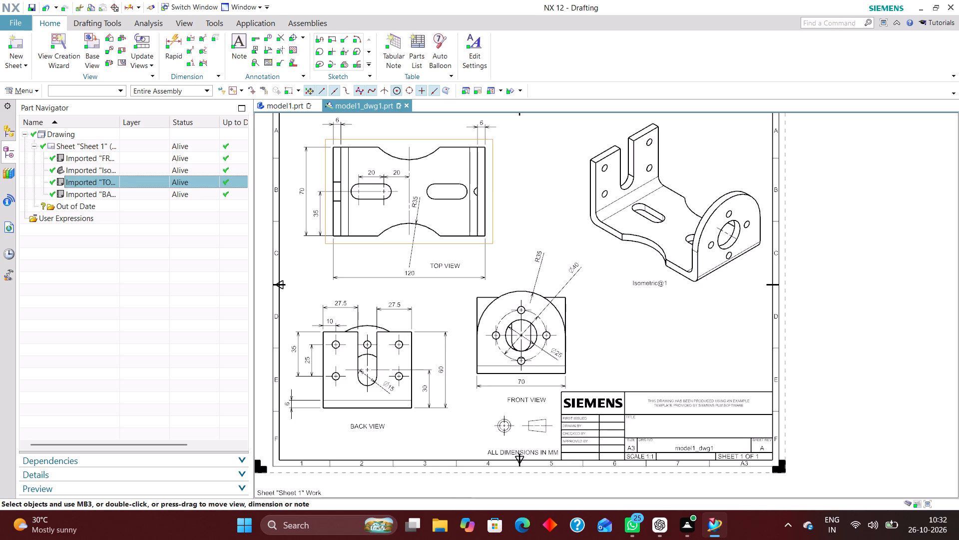
# Rename the Isometric@1 view as ISOMETRIC VIEW.
pyautogui.click(123, 169)
pyautogui.rightClick(123, 168)
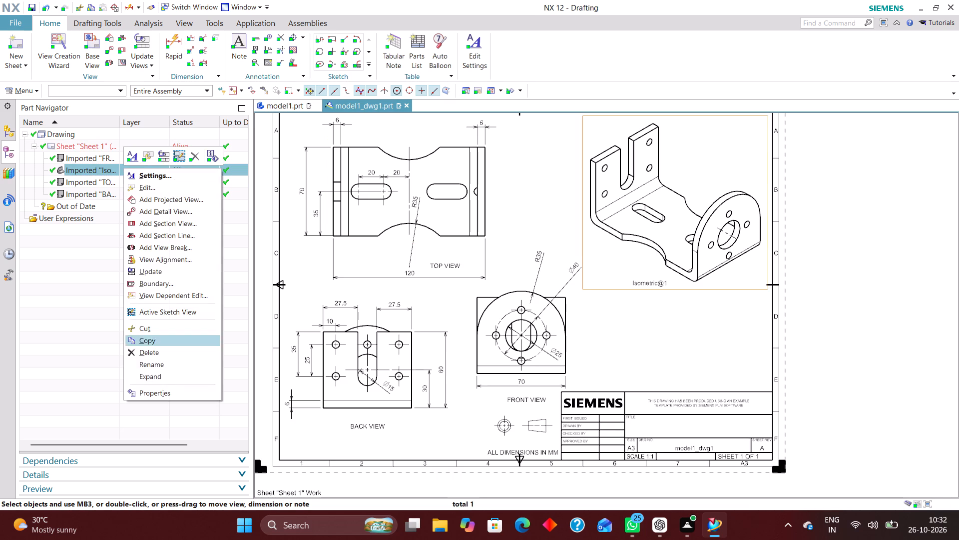
pyautogui.click(151, 366)
pyautogui.press('BackSpace')
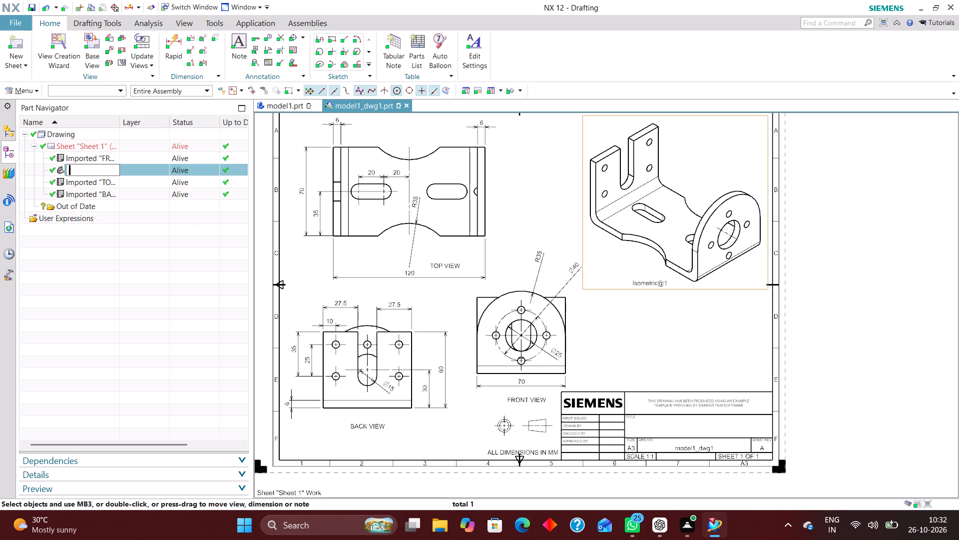
pyautogui.write('ISOMETRIC VIEW')
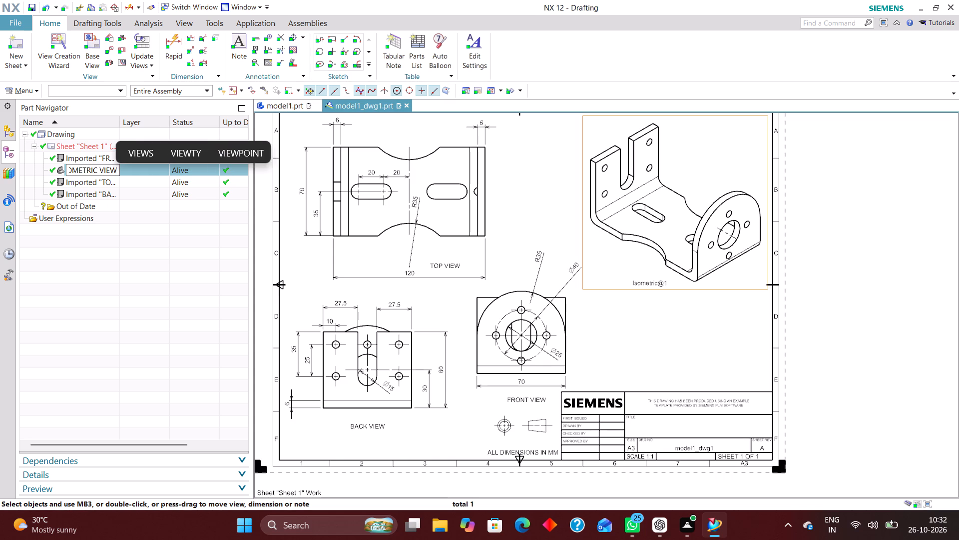
pyautogui.press('Return')
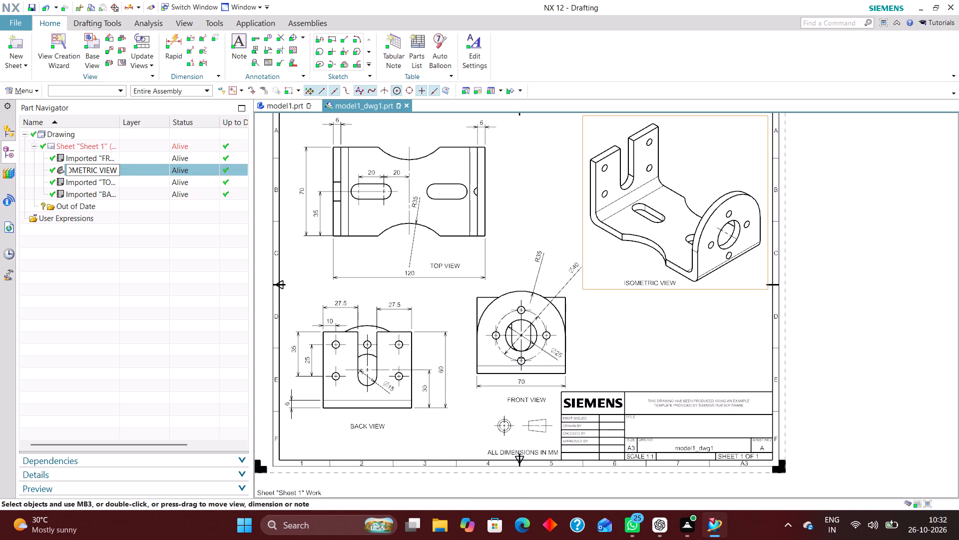
# Move the TOP VIEW label above its view, centred between the two 6 mm dimensions.
pyautogui.scroll(-2, 444, 347)
pyautogui.scroll(3, 446, 287)
pyautogui.moveTo(451, 300); pyautogui.dragTo(402, 133)
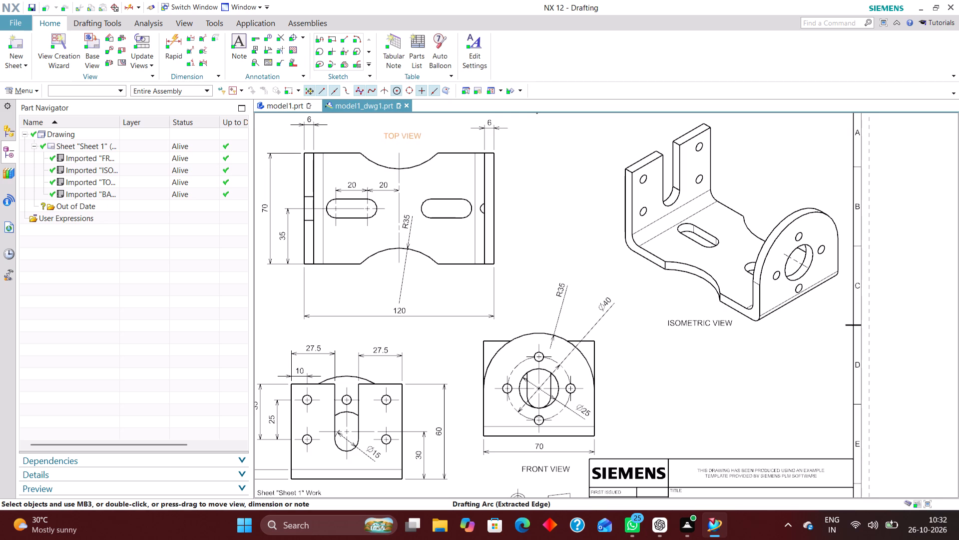
pyautogui.moveTo(402, 133); pyautogui.dragTo(405, 131)
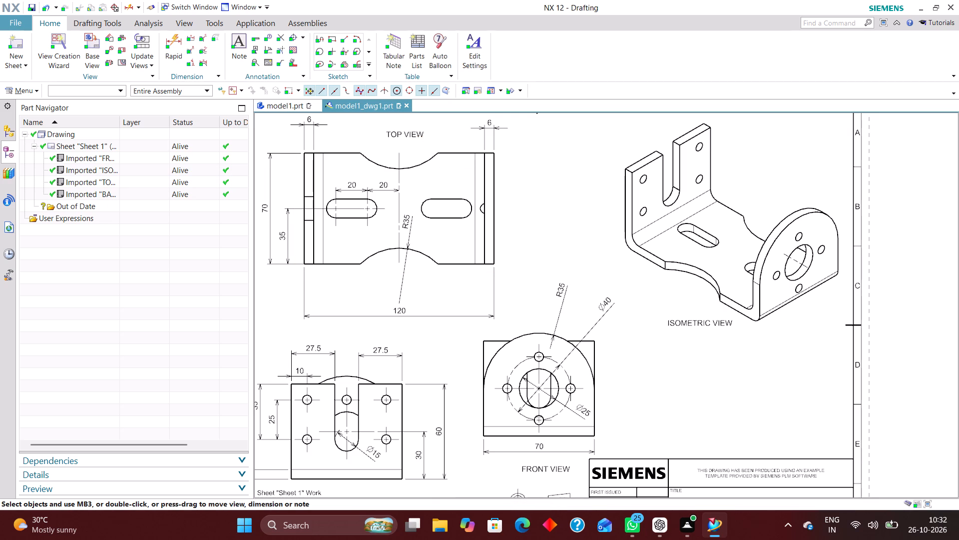
# Reposition the R35 dimension text in the top view beside the vertical centreline, above the lower arc.
pyautogui.moveTo(399, 296); pyautogui.dragTo(414, 225)
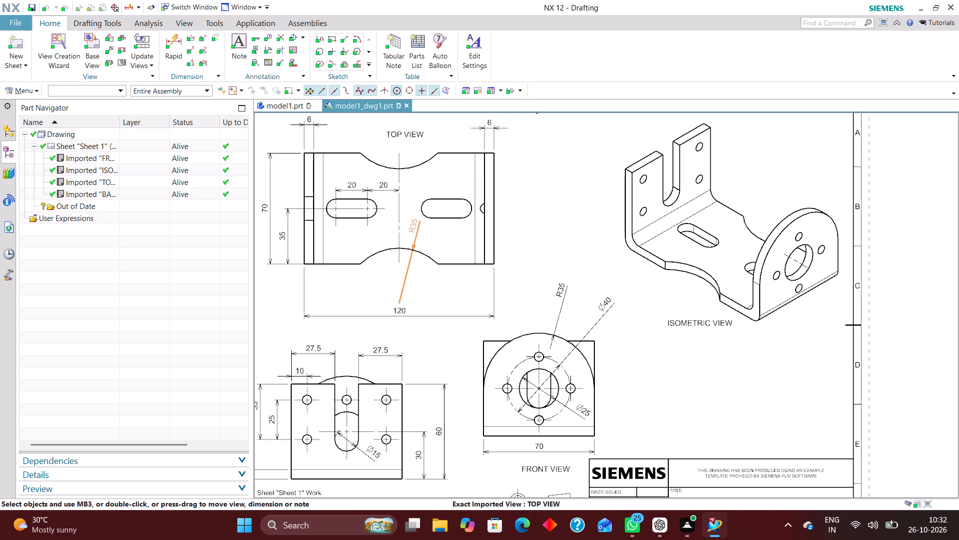
pyautogui.moveTo(414, 225); pyautogui.dragTo(404, 222)
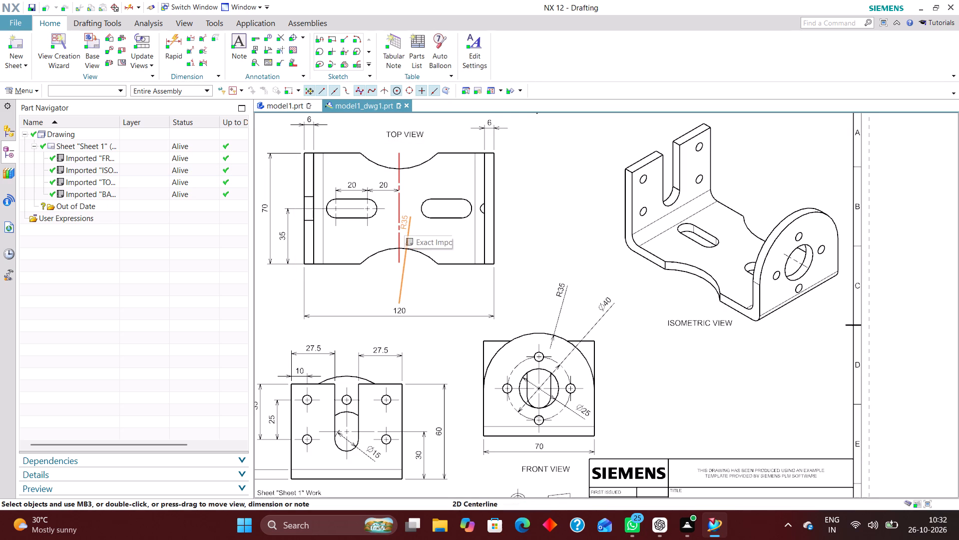
pyautogui.moveTo(404, 222); pyautogui.dragTo(410, 225)
pyautogui.scroll(-1, 415, 257)
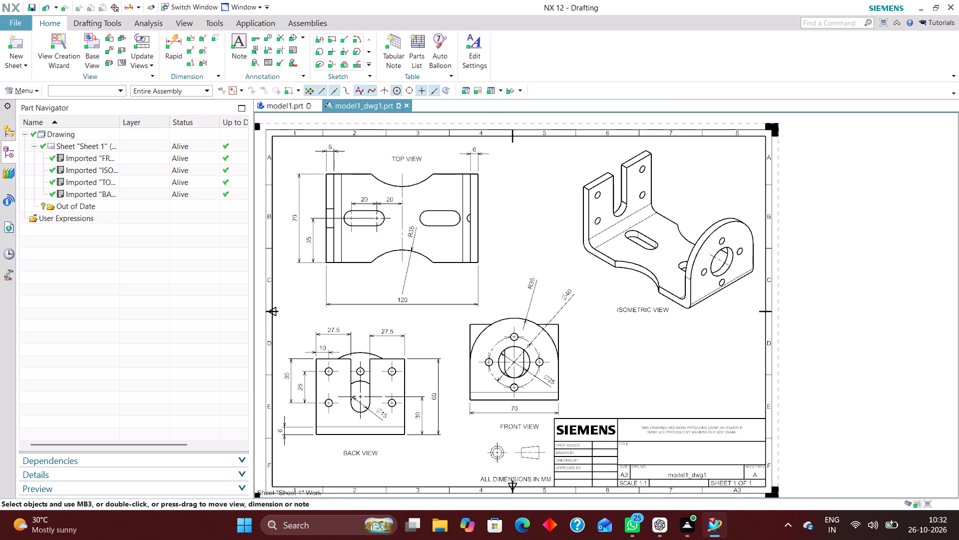
# Edit the top view's R35 radial dimension so its line no longer extends to the arc centre.
pyautogui.scroll(1, 419, 291)
pyautogui.doubleClick(405, 267)
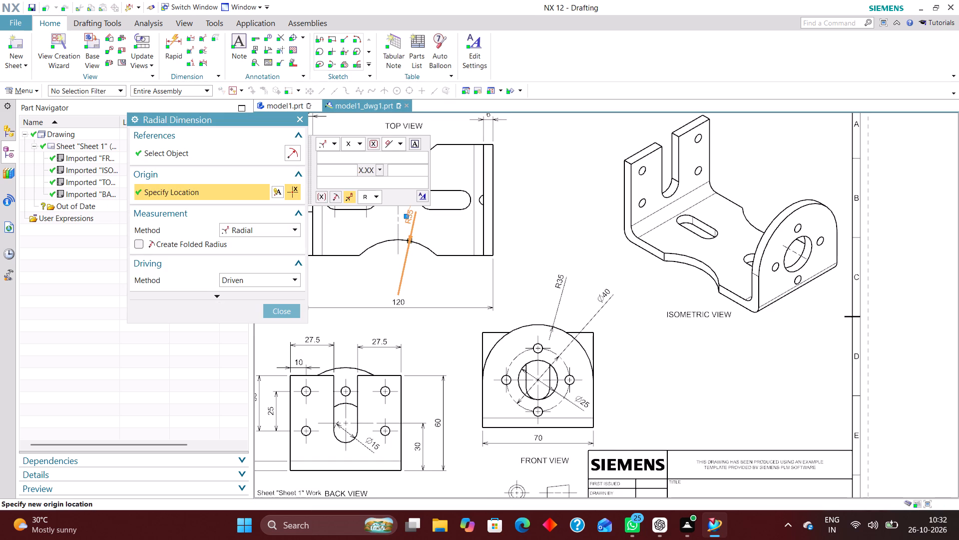
pyautogui.click(350, 201)
pyautogui.click(290, 313)
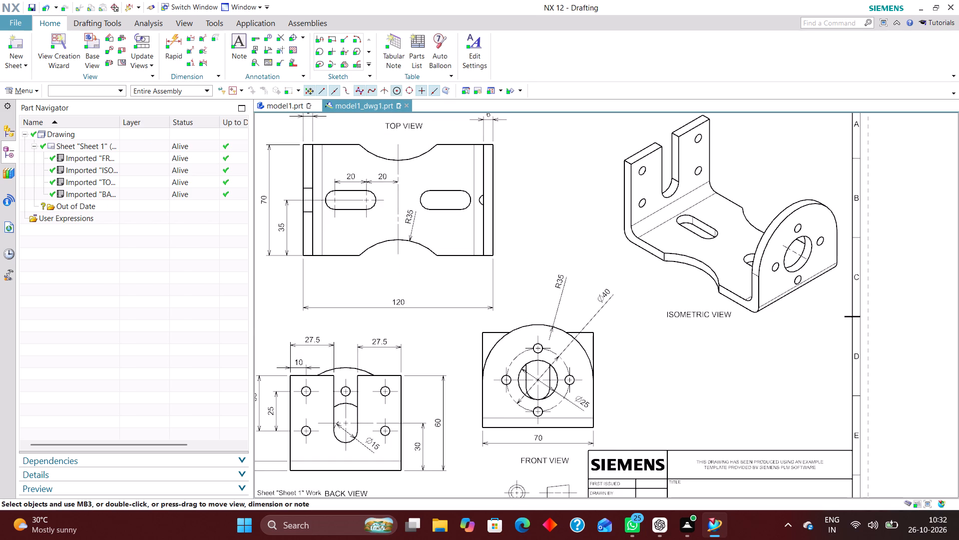
# Move the 120 dimension up, closer to the lower edge of the top view.
pyautogui.moveTo(411, 306); pyautogui.dragTo(416, 276)
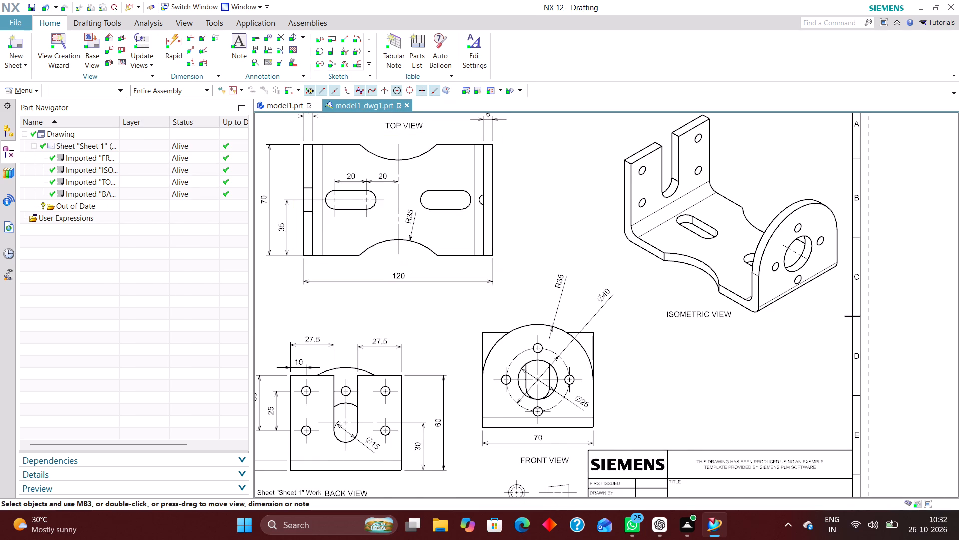
# Edit the drawing sheet's settings to use first-angle projection.
pyautogui.scroll(-1, 402, 313)
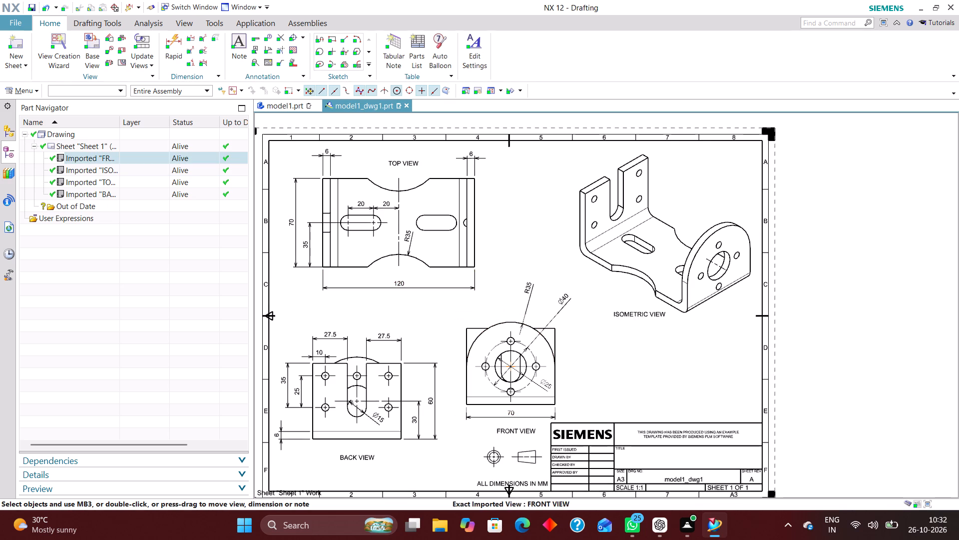
pyautogui.scroll(-2, 427, 286)
pyautogui.moveTo(490, 229); pyautogui.dragTo(448, 287, button='right')
pyautogui.scroll(-1, 367, 302)
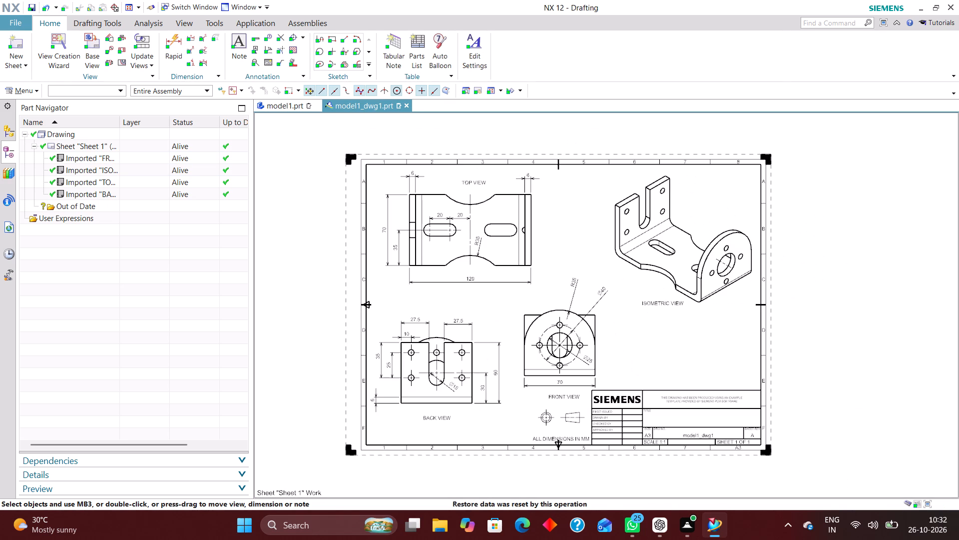
pyautogui.moveTo(579, 215); pyautogui.dragTo(526, 317, button='right')
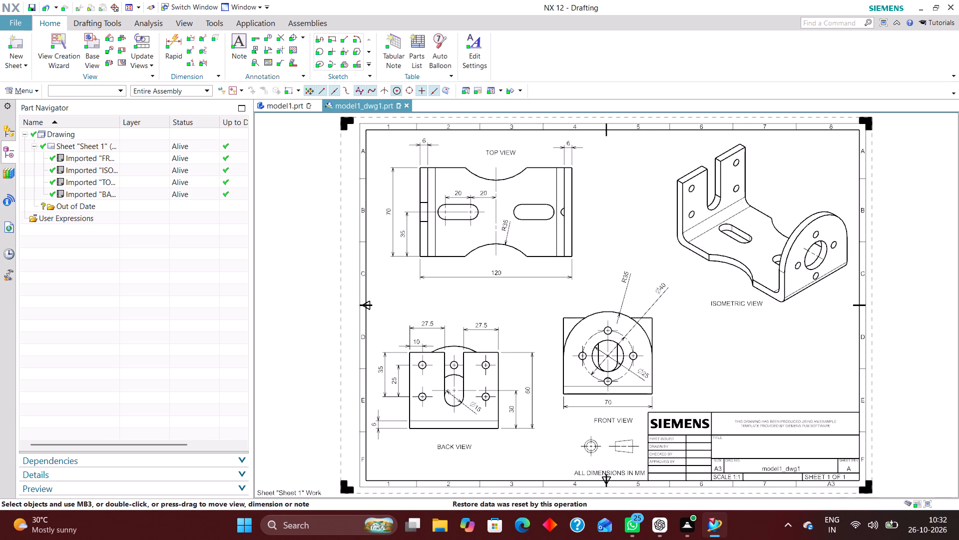
pyautogui.rightClick(342, 407)
pyautogui.click(394, 302)
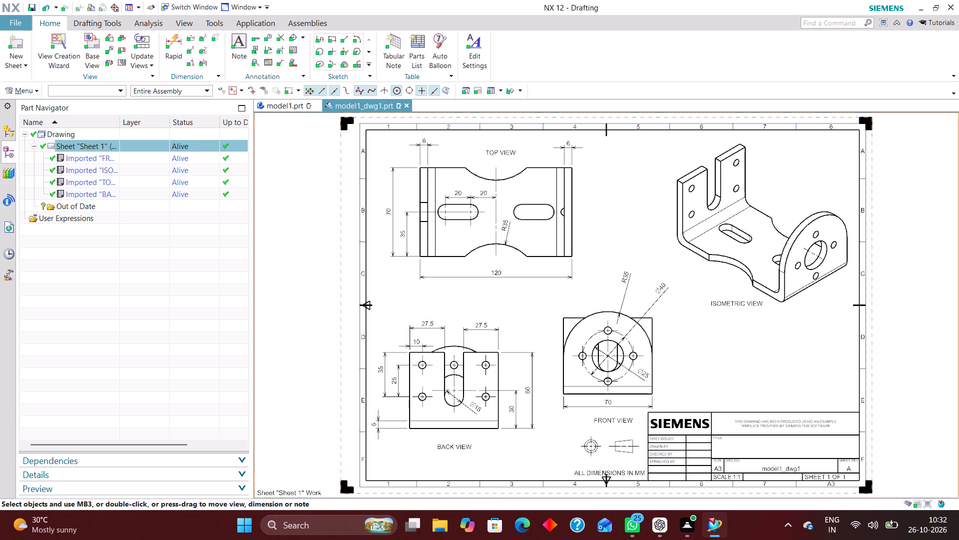
pyautogui.click(150, 426)
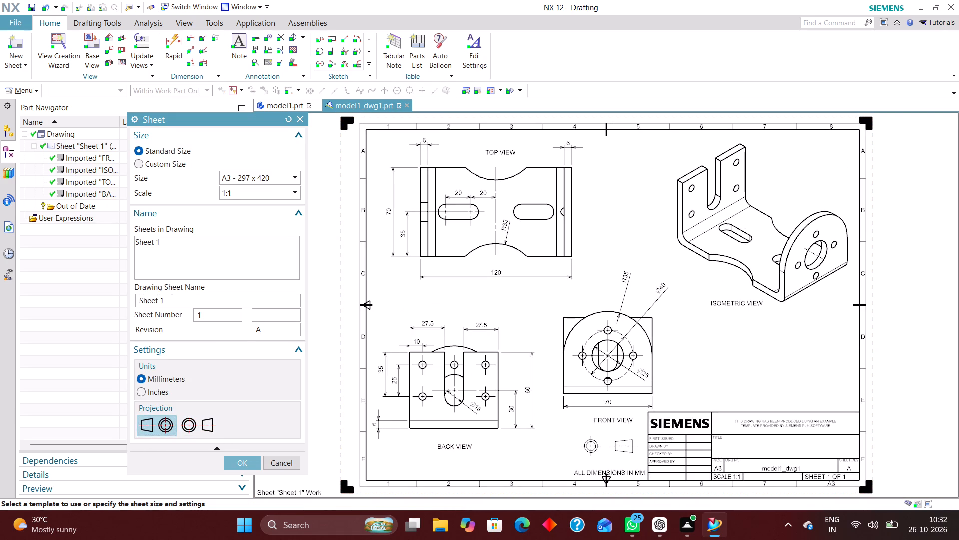
pyautogui.click(238, 466)
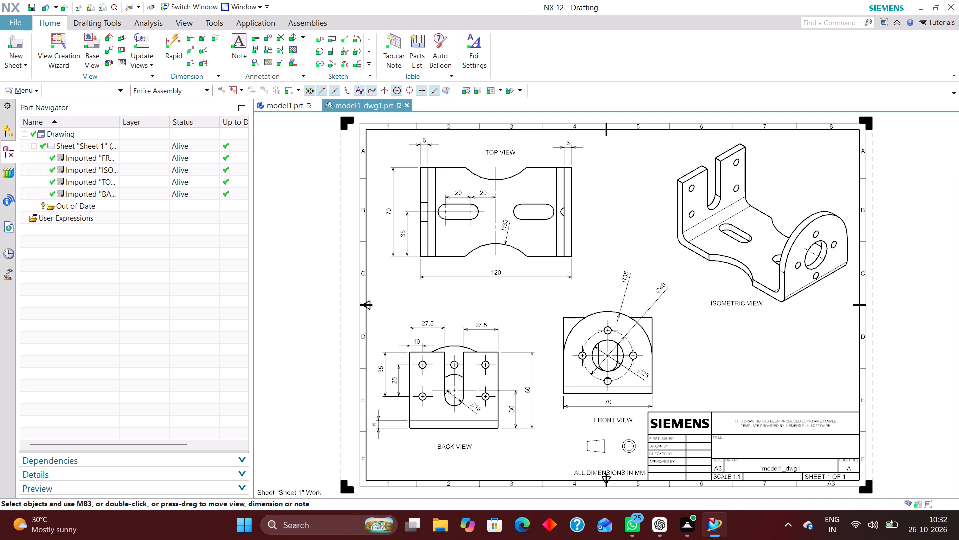
# Replace the last word of the title block's Label7 value with BRACKET in capitals.
pyautogui.hotkey('ctrl', 'l')
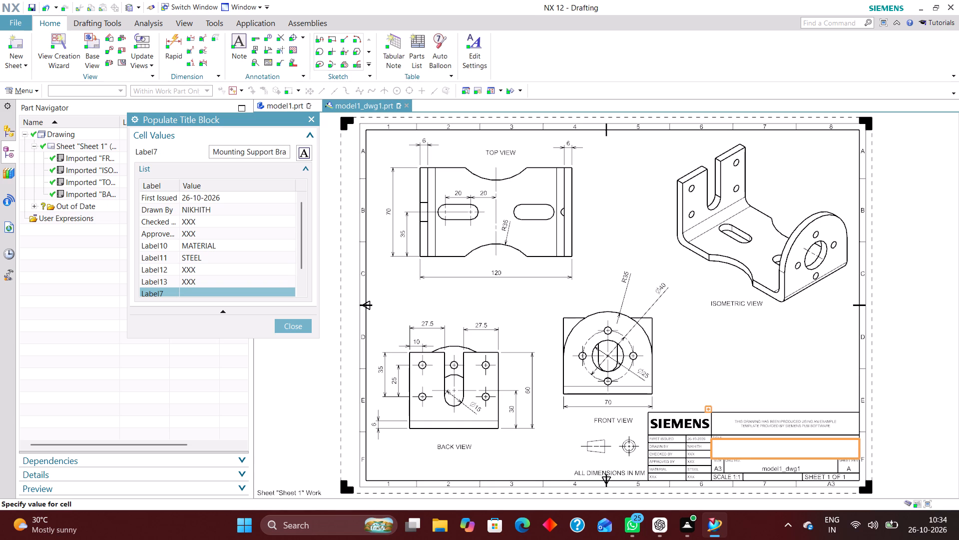
pyautogui.press('BackSpace')
pyautogui.press('BackSpace')
pyautogui.press('BackSpace')
pyautogui.write('BRACKET')
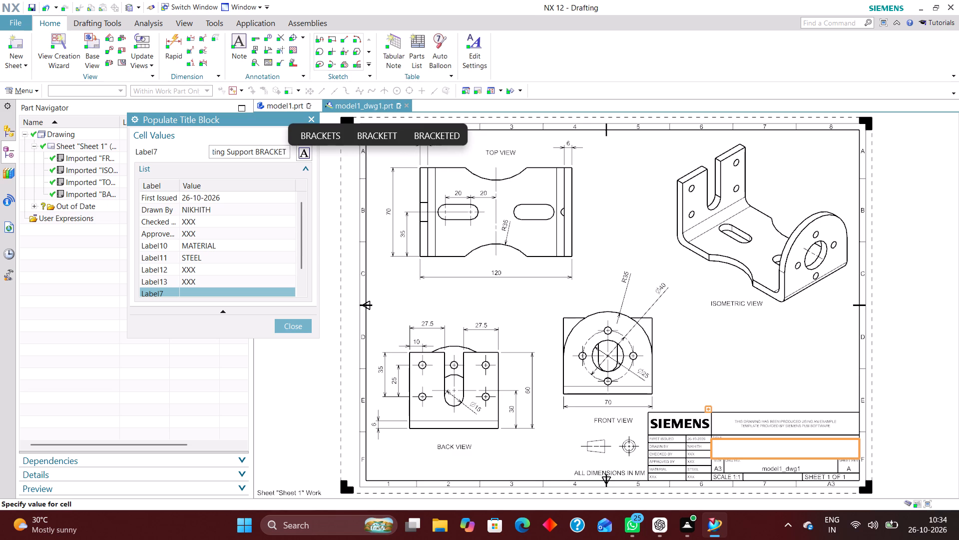
# Change the word Support in the Label7 title to SUPPORT in capitals.
pyautogui.press('Left')
pyautogui.press('Left')
pyautogui.press('Left')
pyautogui.press('Left')
pyautogui.press('Left')
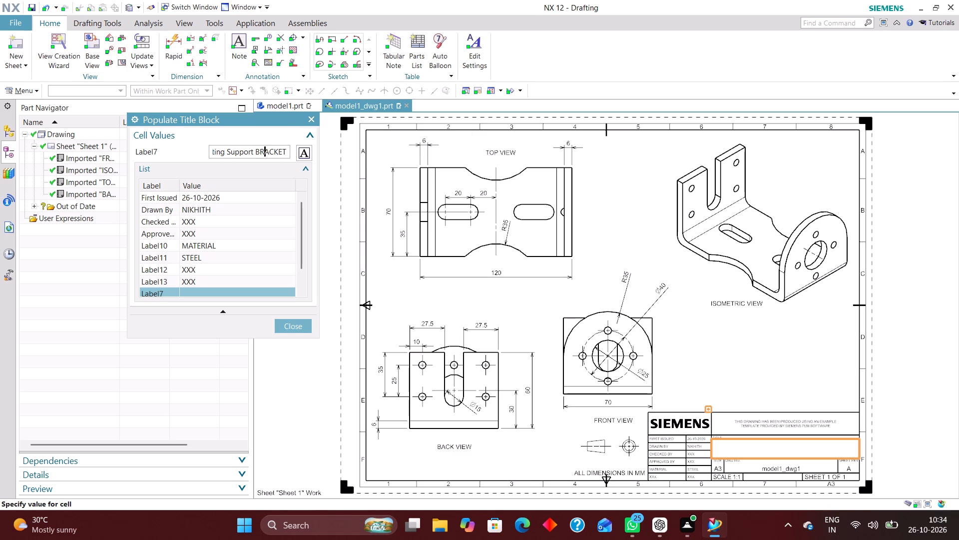
pyautogui.press('Left')
pyautogui.press('Left')
pyautogui.press('Left')
pyautogui.press('BackSpace')
pyautogui.press('BackSpace')
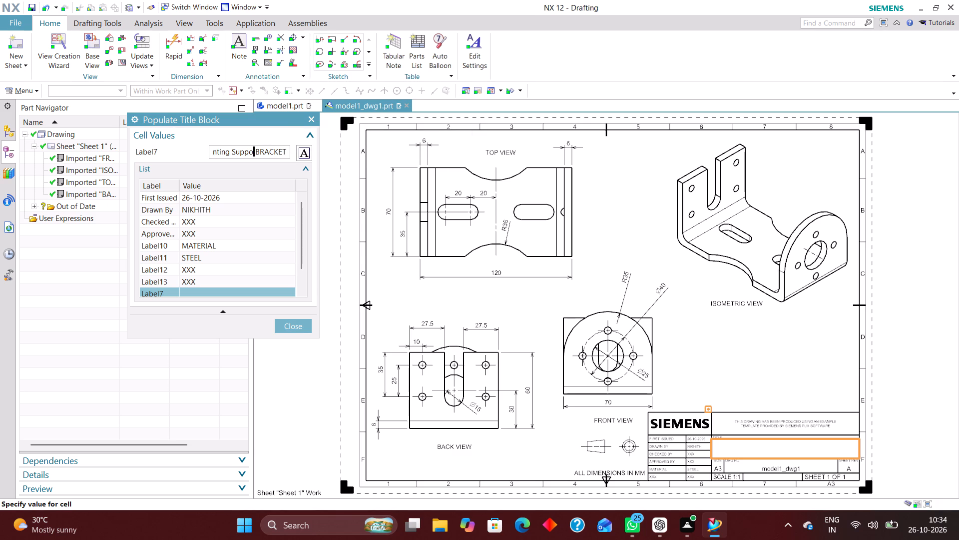
pyautogui.press('BackSpace')
pyautogui.press('BackSpace')
pyautogui.press('BackSpace')
pyautogui.press('BackSpace')
pyautogui.write('UPPORT')
# Change the word Mounting in the Label7 title to MOUNTING in capitals.
pyautogui.press('Left')
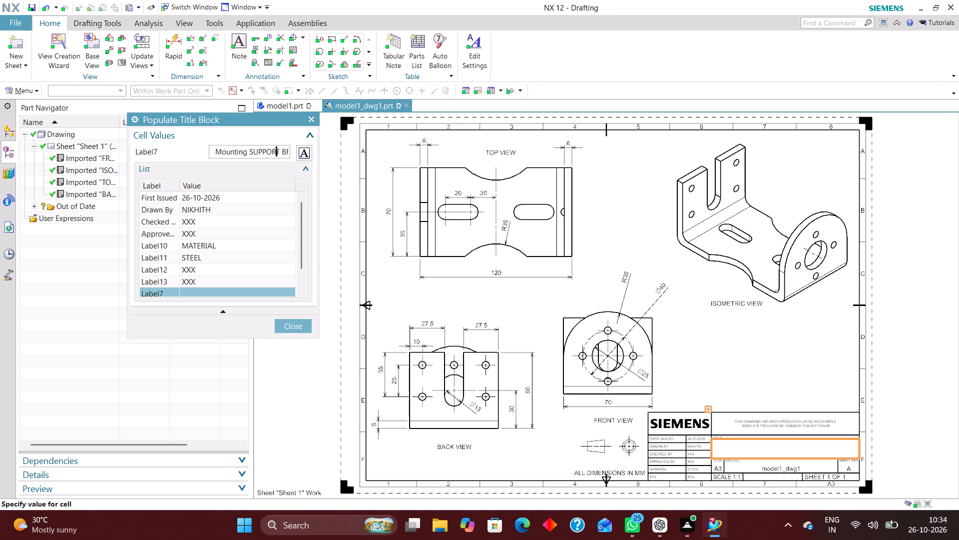
pyautogui.press('Left')
pyautogui.press('Left')
pyautogui.press('Left')
pyautogui.press('Left')
pyautogui.press('Left')
pyautogui.press('Left')
pyautogui.press('Left')
pyautogui.press('BackSpace')
pyautogui.press('BackSpace')
pyautogui.press('BackSpace')
pyautogui.press('BackSpace')
pyautogui.press('BackSpace')
pyautogui.press('BackSpace')
pyautogui.press('BackSpace')
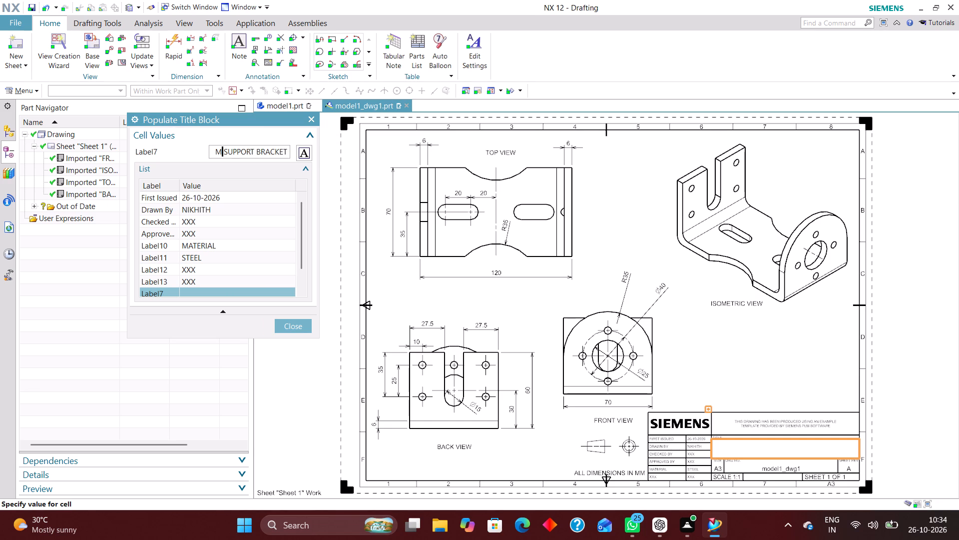
pyautogui.write('OUNTING')
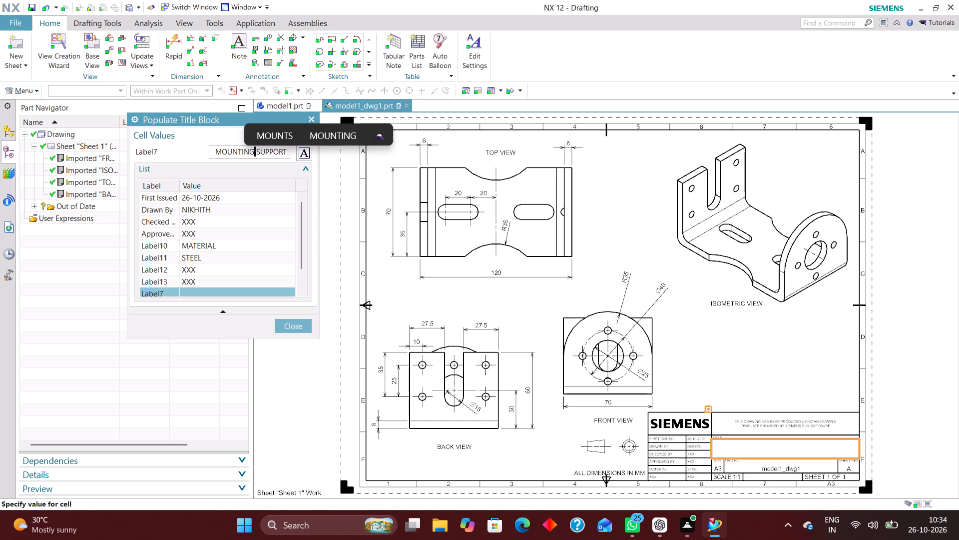
# Change the word Slotted in the Label7 title to SLOTTED in capitals and apply the title.
pyautogui.press('Left')
pyautogui.press('Left')
pyautogui.press('Left')
pyautogui.press('Left')
pyautogui.press('Left')
pyautogui.press('Left')
pyautogui.press('Left')
pyautogui.press('Left')
pyautogui.press('Left')
pyautogui.press('Left')
pyautogui.press('Left')
pyautogui.press('Left')
pyautogui.press('Left')
pyautogui.press('Left')
pyautogui.press('Left')
pyautogui.press('Left')
pyautogui.press('Left')
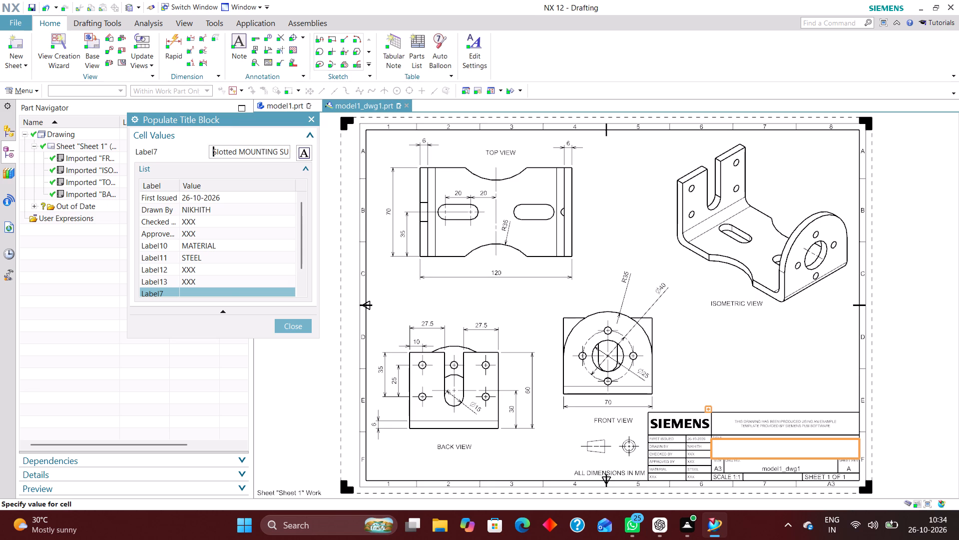
pyautogui.press('Right')
pyautogui.press('Right')
pyautogui.press('Right')
pyautogui.press('Right')
pyautogui.press('Right')
pyautogui.press('Right')
pyautogui.press('Right')
pyautogui.press('BackSpace')
pyautogui.press('BackSpace')
pyautogui.press('BackSpace')
pyautogui.press('BackSpace')
pyautogui.press('BackSpace')
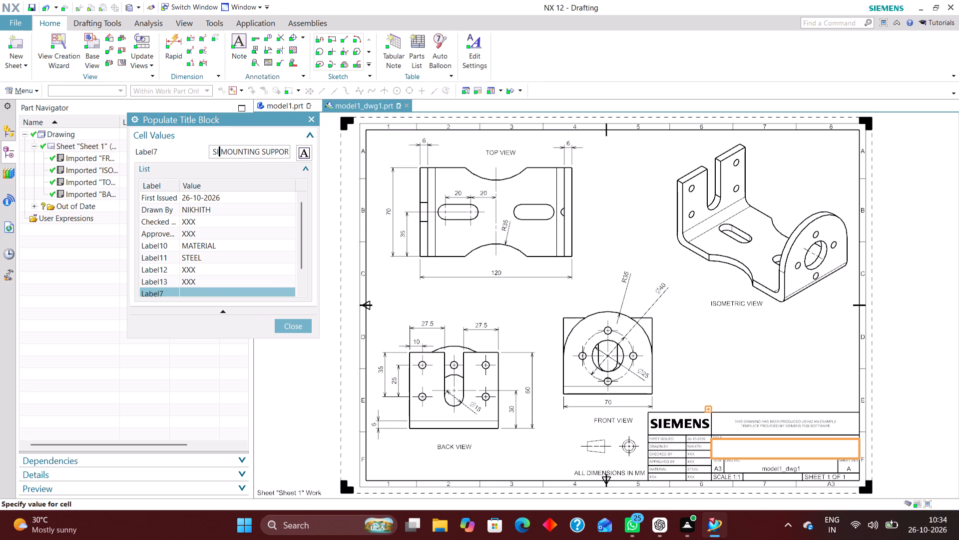
pyautogui.press('BackSpace')
pyautogui.write('LOTTEDD')
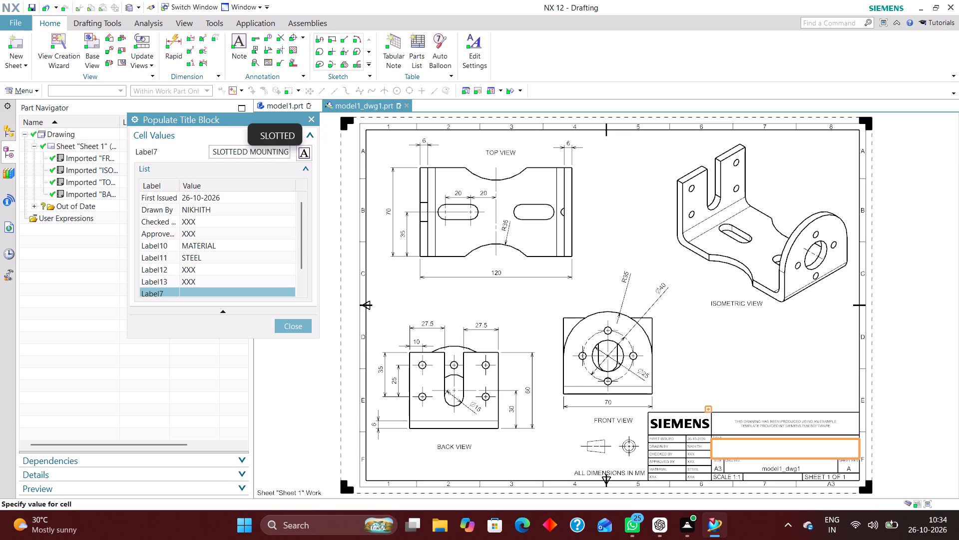
pyautogui.press('BackSpace')
pyautogui.press('Return')
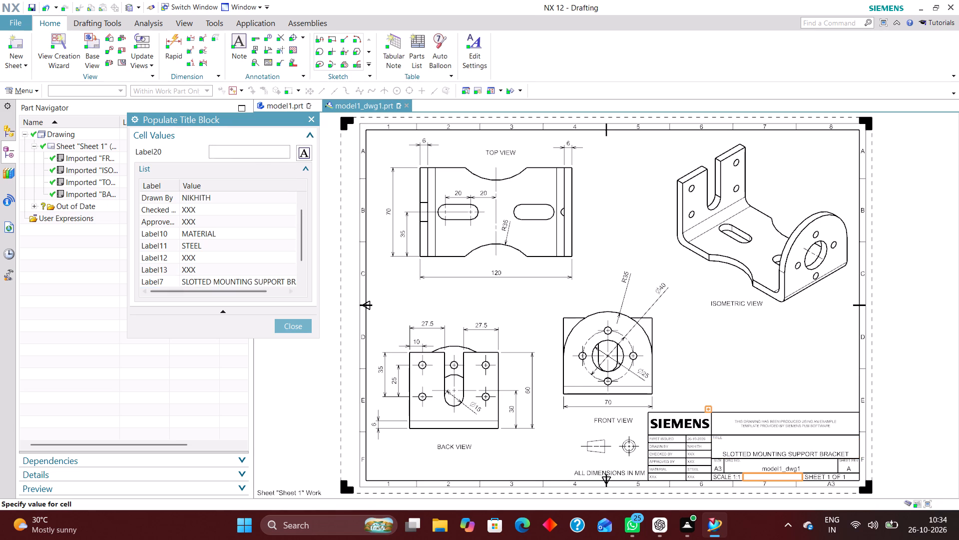
# Enter WEIGHT (kg) as the title block's Label20 value and finish populating the title block.
pyautogui.scroll(-5, 205, 267)
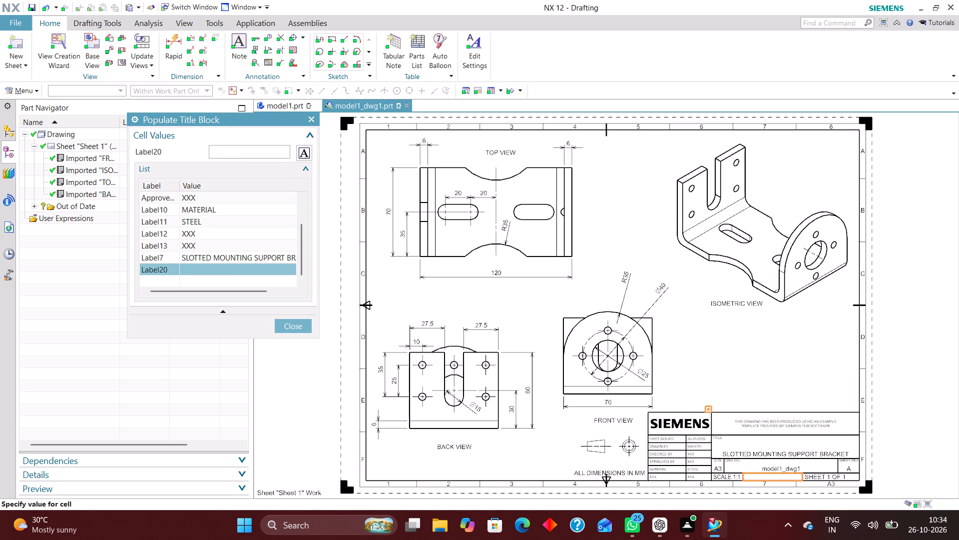
pyautogui.write('WEIGHT')
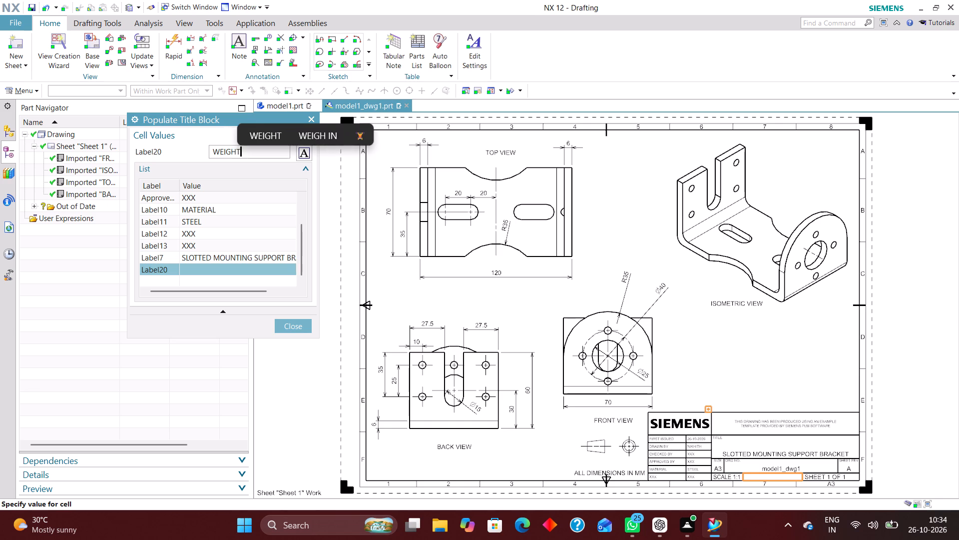
pyautogui.press('space')
pyautogui.write('()')
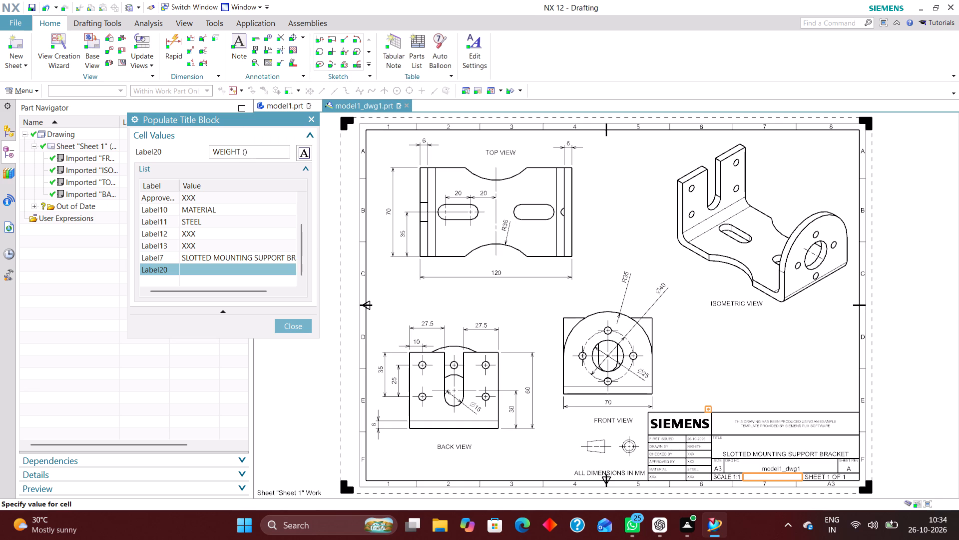
pyautogui.press('Left')
pyautogui.write('kg')
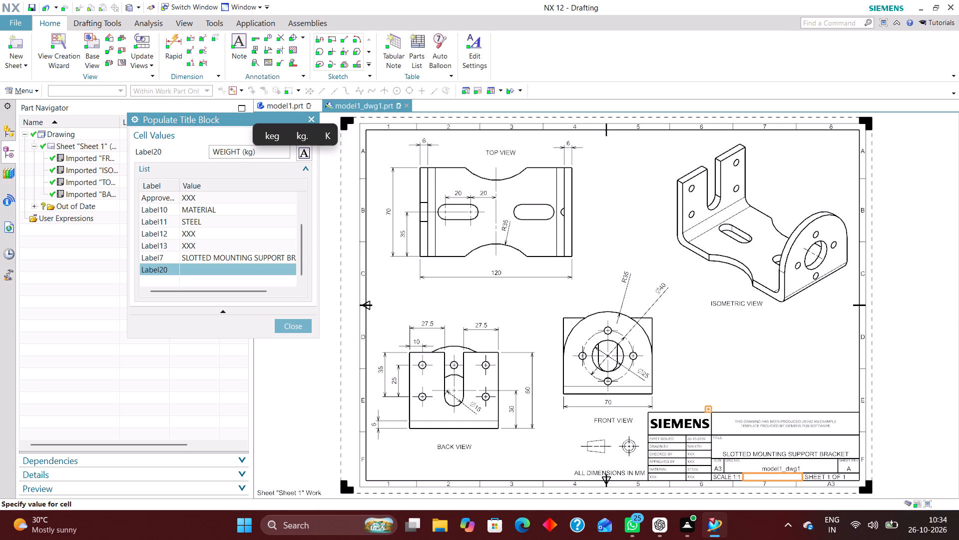
pyautogui.press('Right')
pyautogui.press('Right')
pyautogui.press('space')
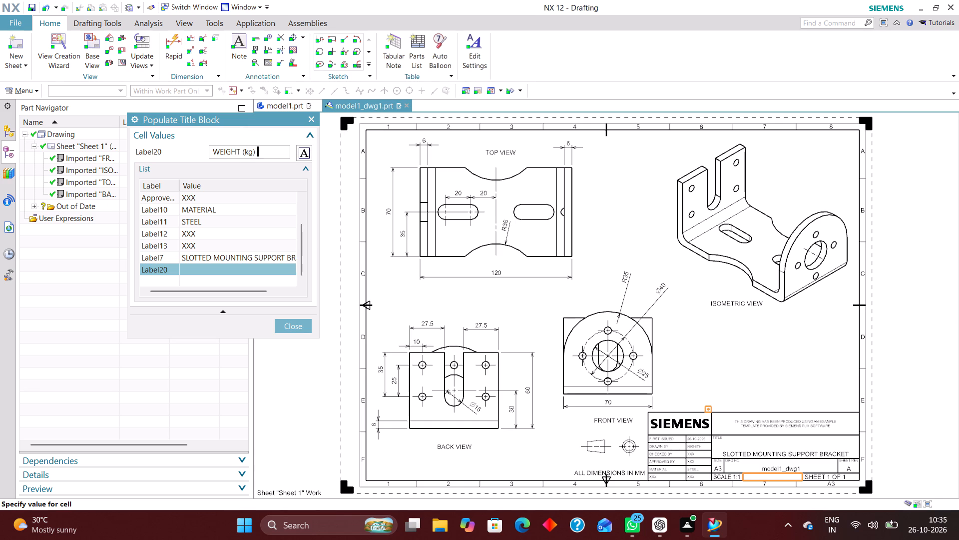
pyautogui.press('Return')
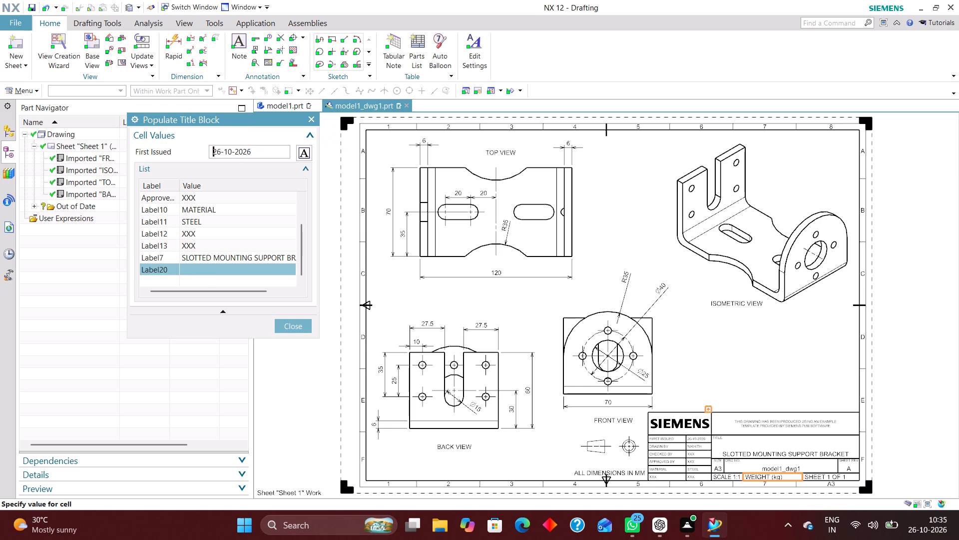
pyautogui.click(290, 331)
# Switch to the model1 part and update the weight data in its displayed part properties.
pyautogui.click(285, 104)
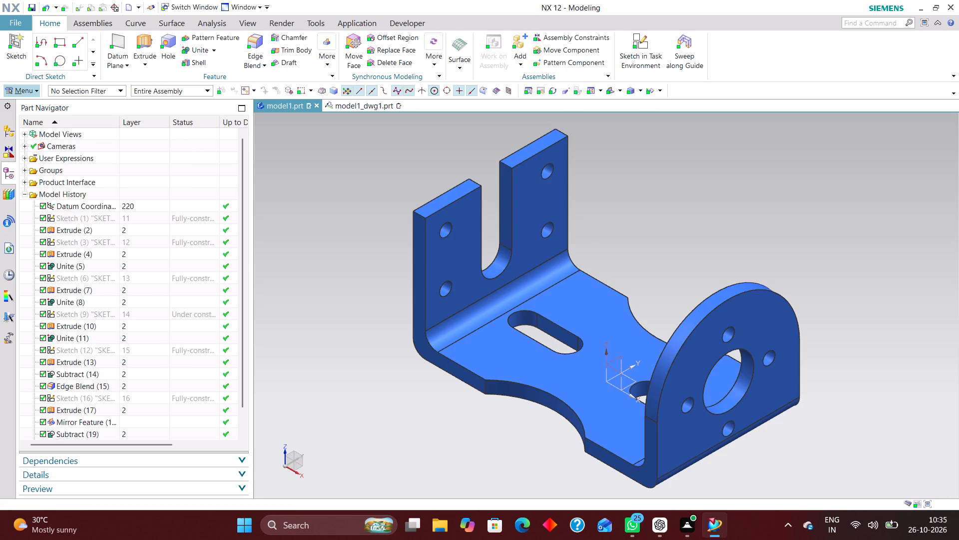
pyautogui.click(32, 89)
pyautogui.click(39, 107)
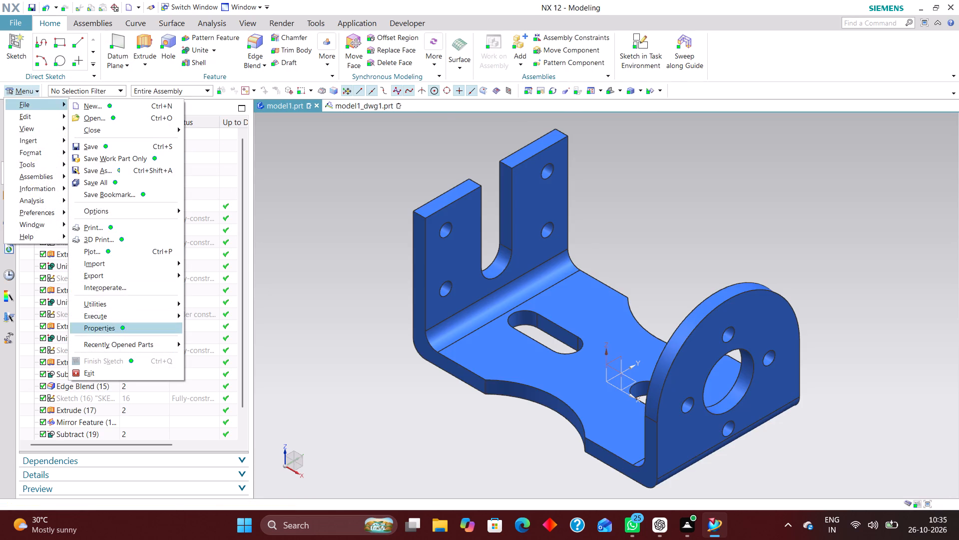
pyautogui.click(127, 329)
pyautogui.click(425, 196)
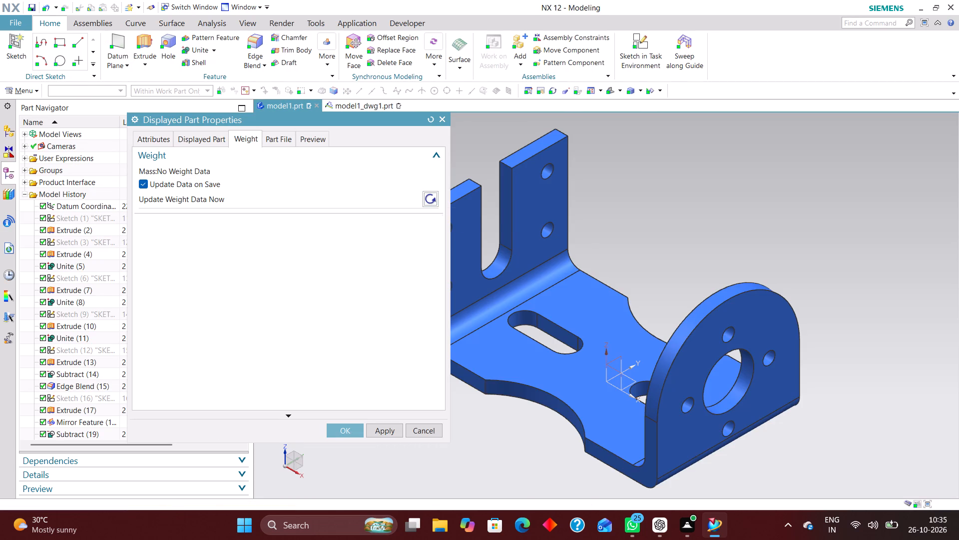
pyautogui.click(353, 433)
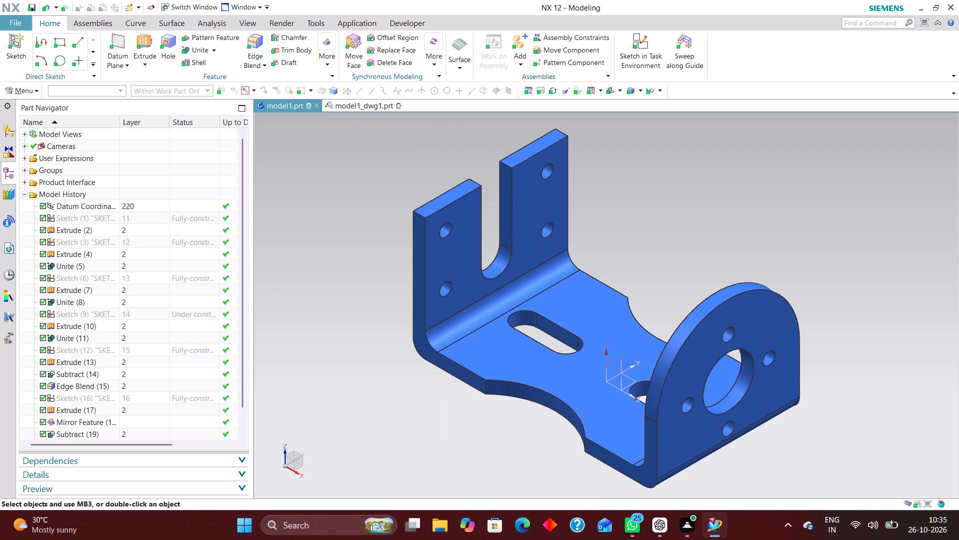
# Return to the model1_dwg1 drawing and add 0.6140 after WEIGHT (kg) in the title block's Label20 value.
pyautogui.click(337, 103)
pyautogui.rightClick(641, 430)
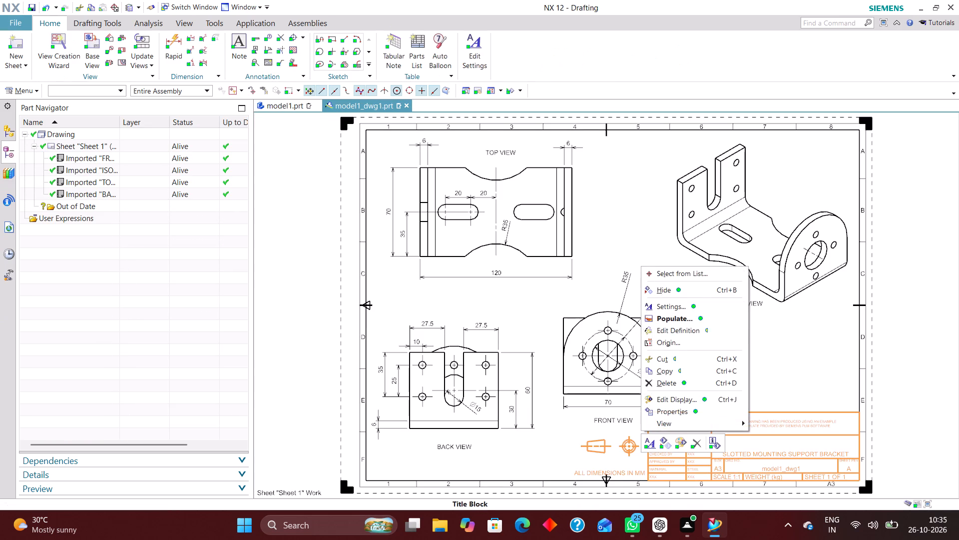
pyautogui.click(677, 319)
pyautogui.scroll(-6, 230, 247)
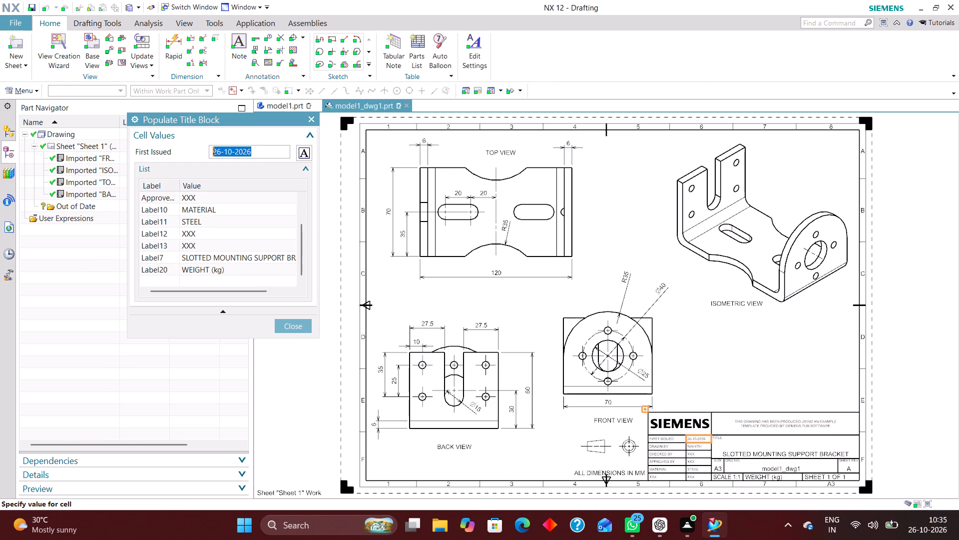
pyautogui.click(243, 268)
pyautogui.click(268, 148)
pyautogui.write('0.6140')
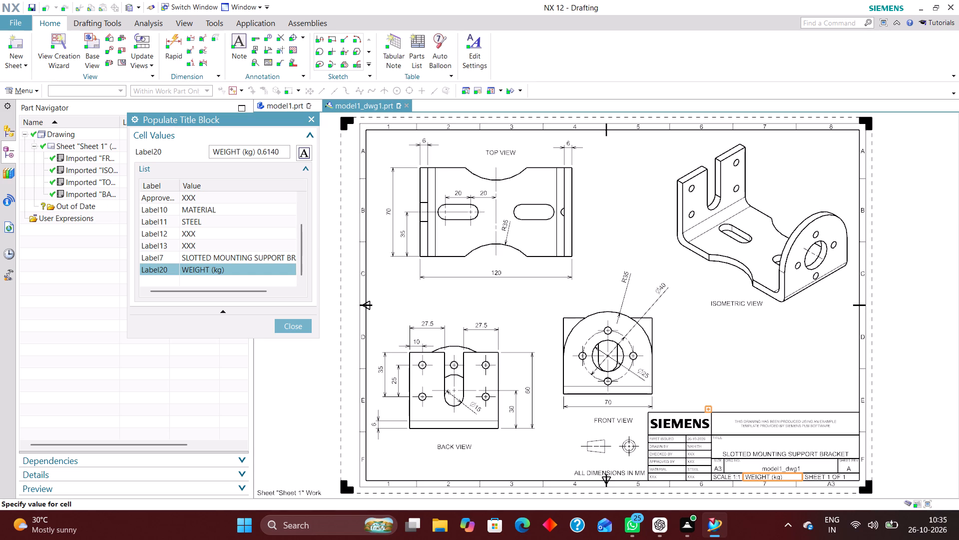
pyautogui.press('Return')
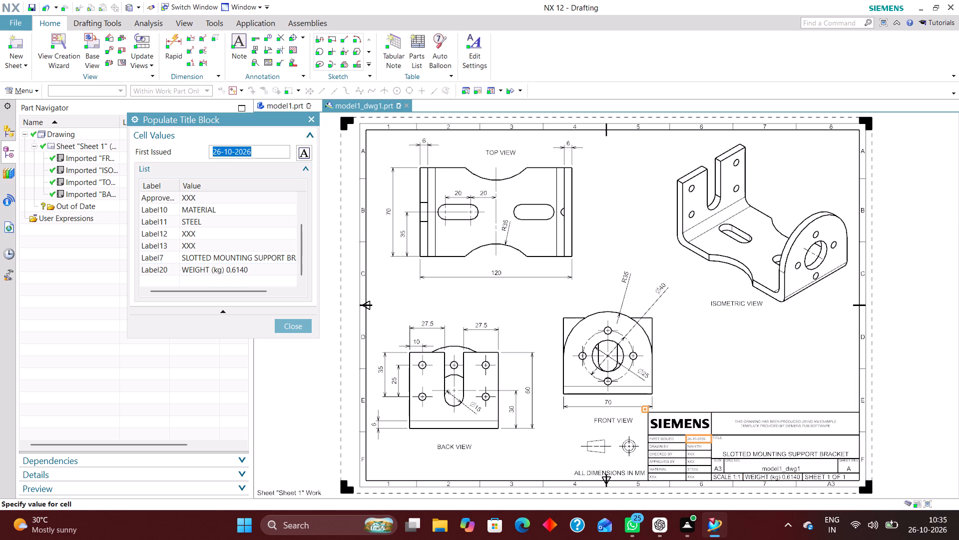
pyautogui.click(165, 276)
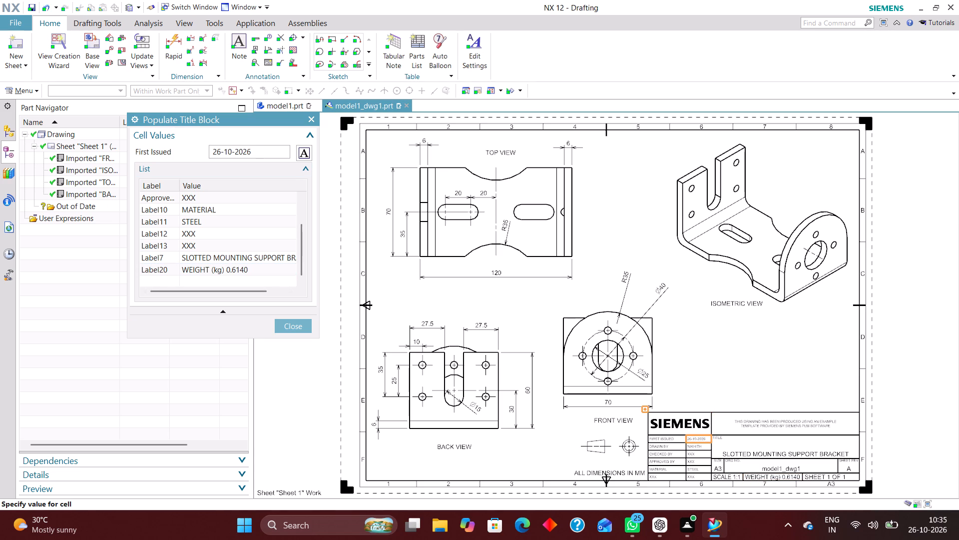
pyautogui.click(293, 324)
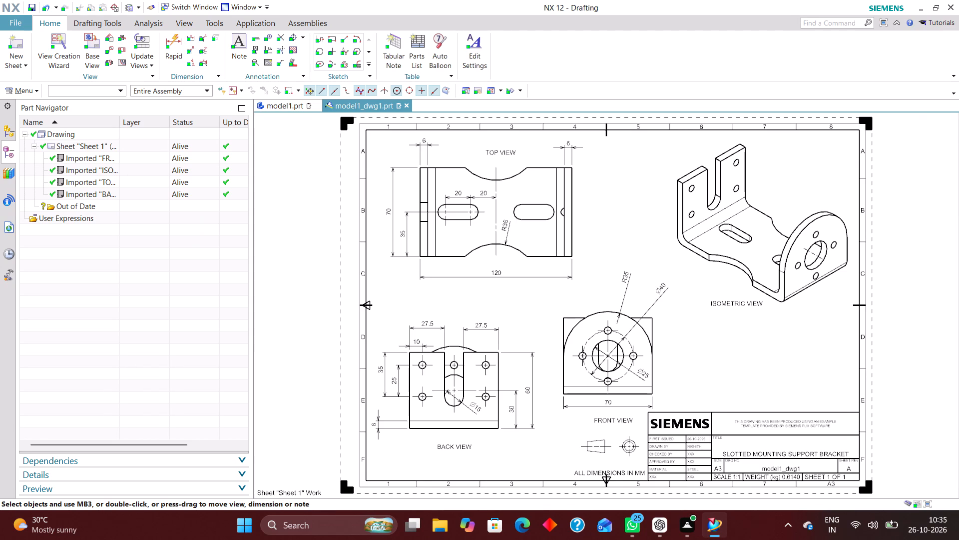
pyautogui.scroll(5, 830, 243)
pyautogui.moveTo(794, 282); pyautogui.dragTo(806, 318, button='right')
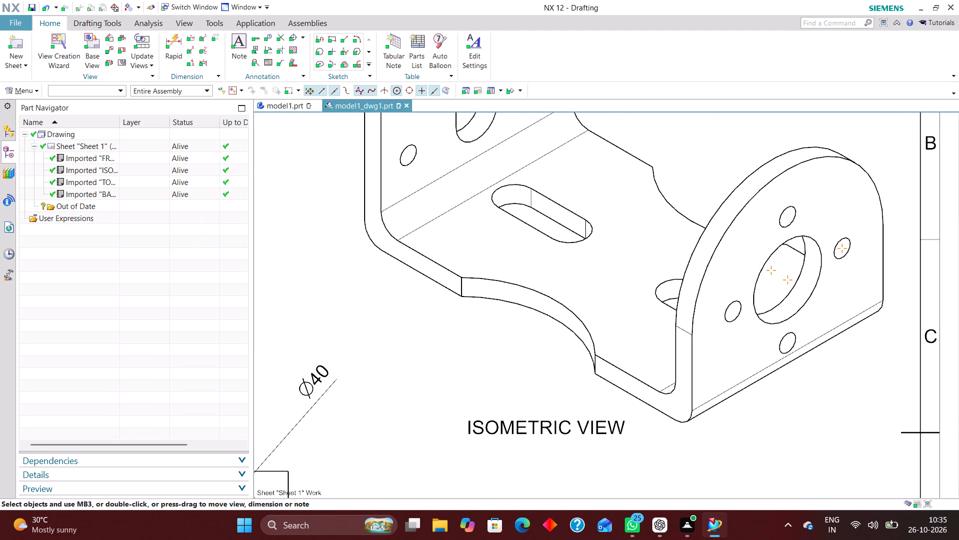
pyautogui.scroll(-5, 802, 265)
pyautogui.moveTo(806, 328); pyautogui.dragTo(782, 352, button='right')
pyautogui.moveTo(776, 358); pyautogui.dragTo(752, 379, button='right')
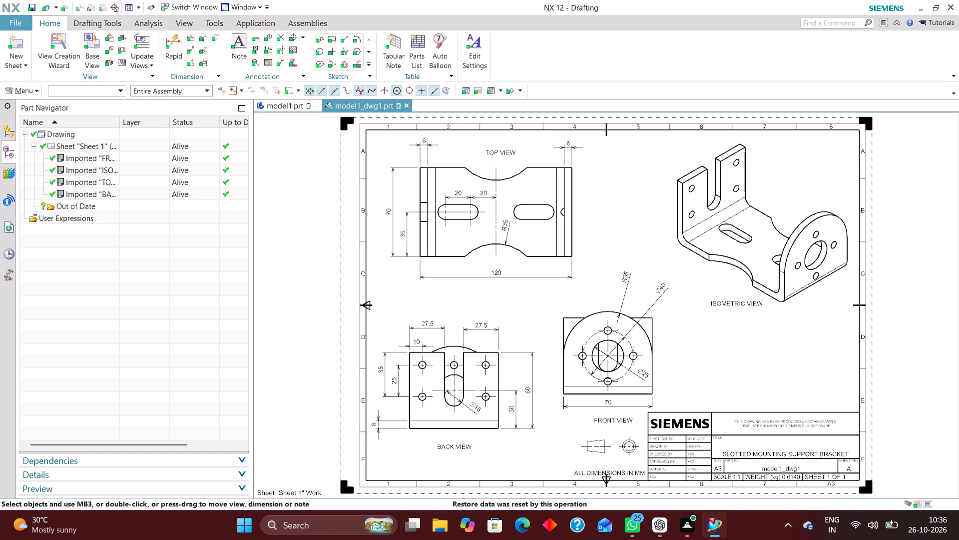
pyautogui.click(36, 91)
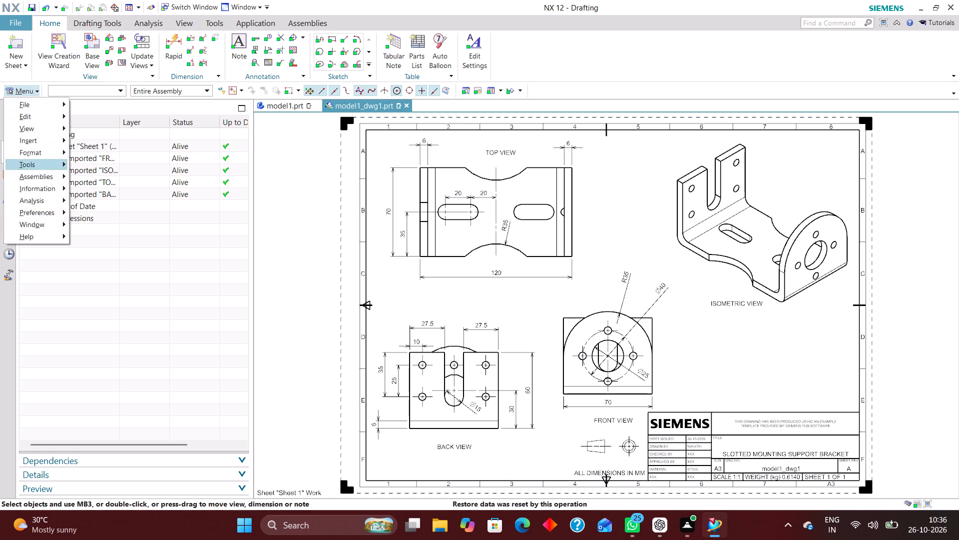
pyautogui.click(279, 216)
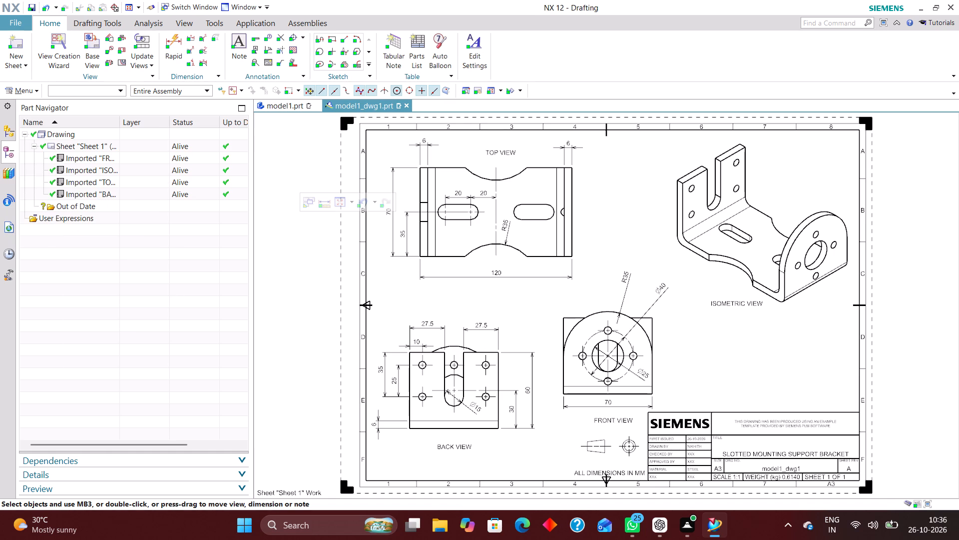
# Set the front view's R35 dimension to horizontal text above the stub, with its line extended to the arc centre.
pyautogui.moveTo(631, 181); pyautogui.dragTo(561, 275, button='right')
pyautogui.scroll(2, 591, 280)
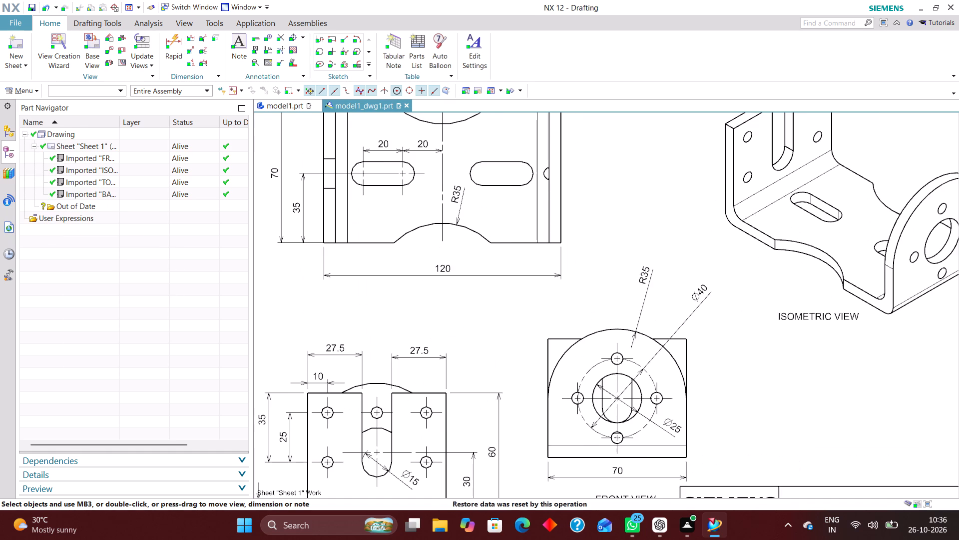
pyautogui.scroll(-1, 519, 286)
pyautogui.scroll(1, 494, 235)
pyautogui.scroll(-1, 531, 252)
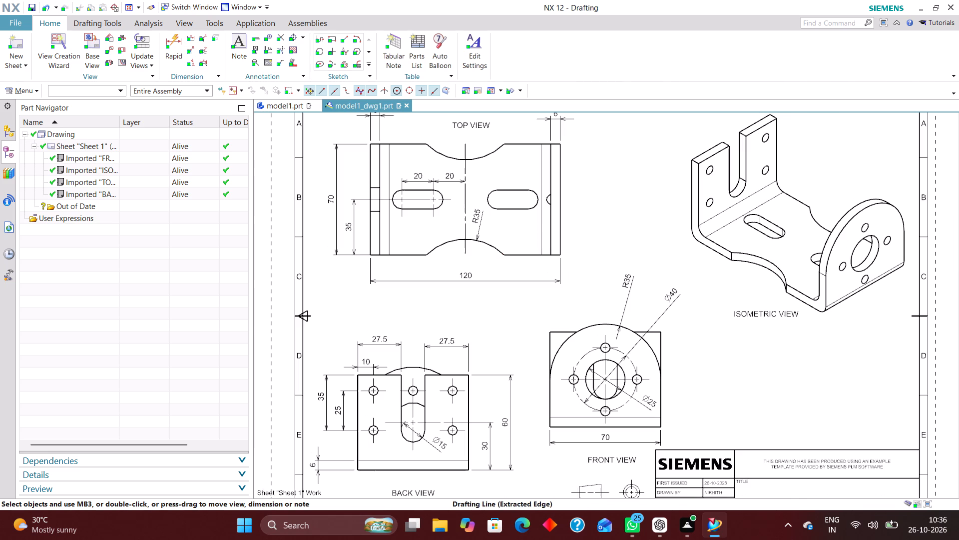
pyautogui.doubleClick(628, 284)
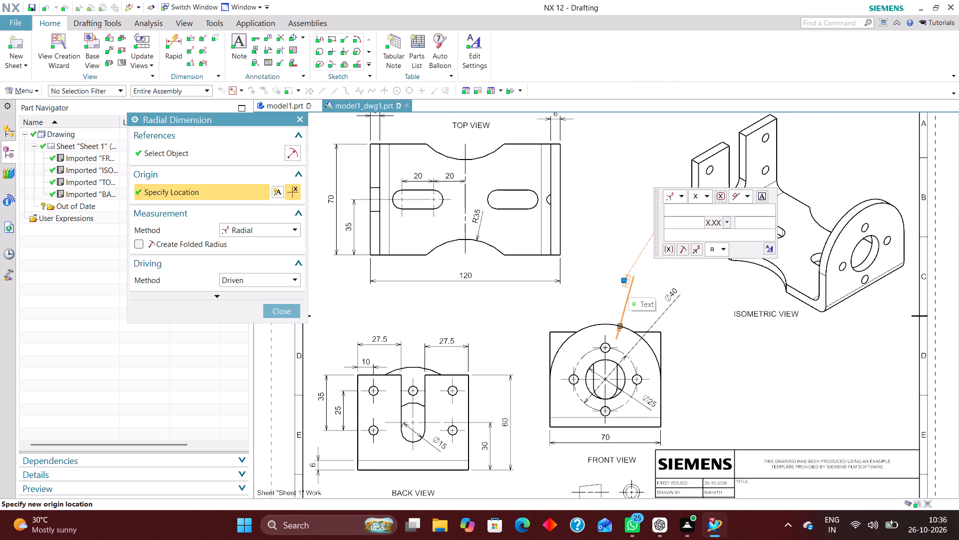
pyautogui.click(696, 251)
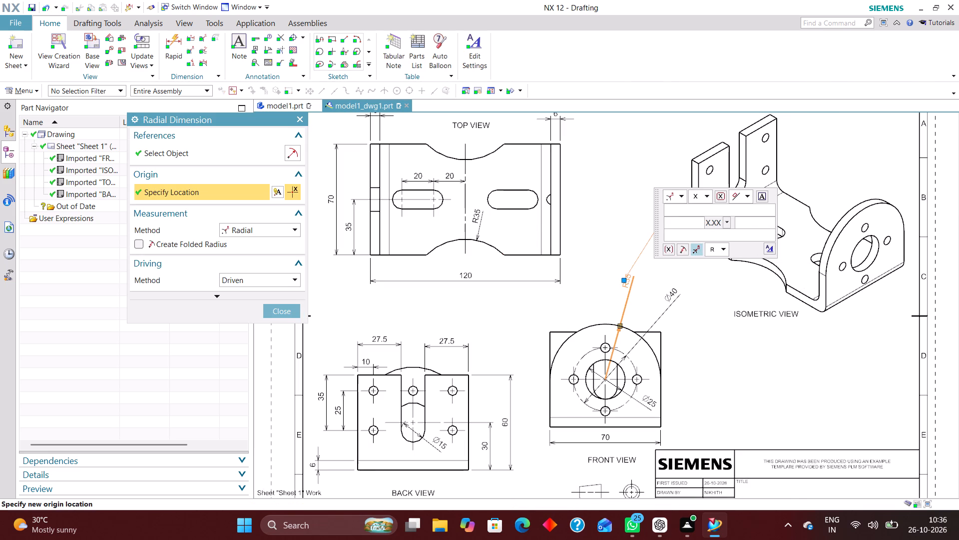
pyautogui.click(770, 248)
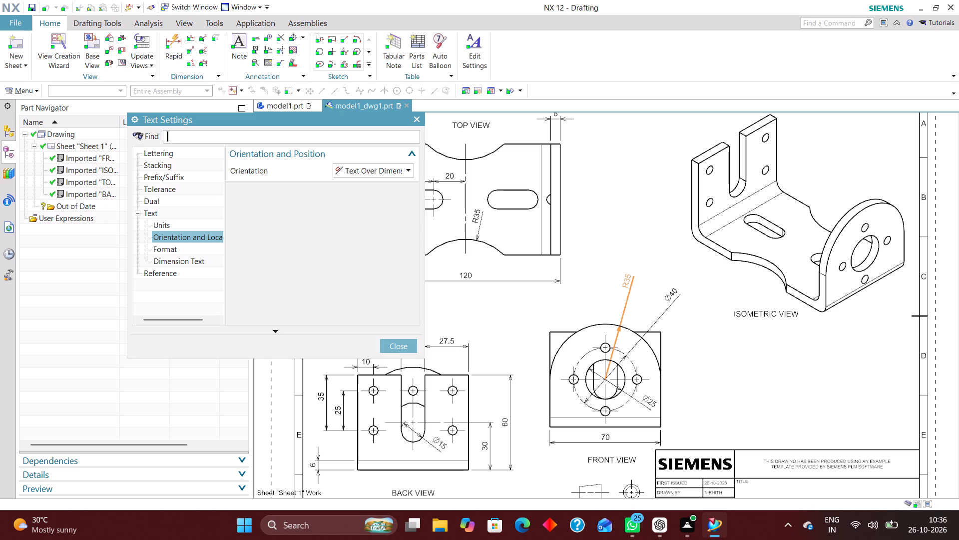
pyautogui.click(398, 171)
pyautogui.click(385, 187)
pyautogui.click(392, 191)
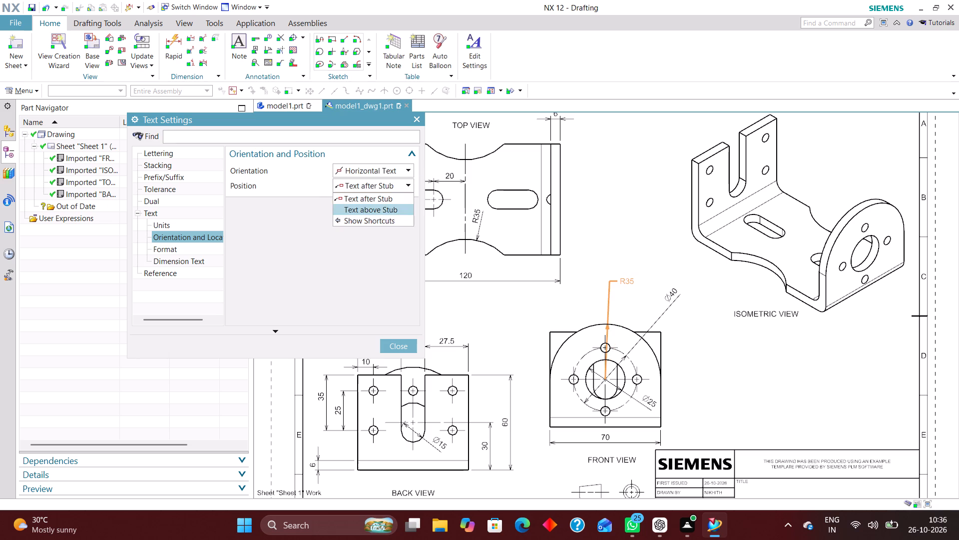
pyautogui.click(394, 209)
pyautogui.click(405, 343)
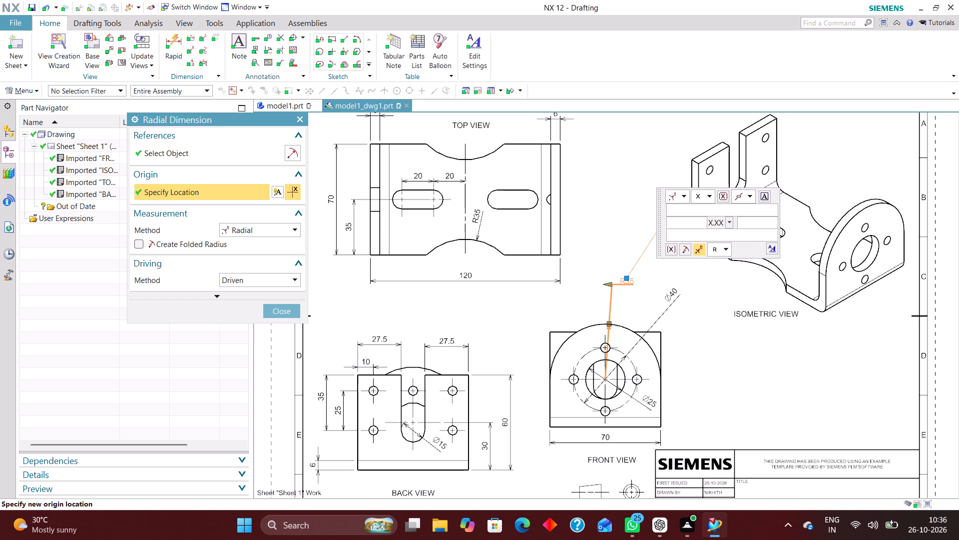
pyautogui.click(289, 312)
# Move the R35 dimension text outside the front view, beside the upper right of its rounded outline.
pyautogui.moveTo(624, 279); pyautogui.dragTo(652, 288)
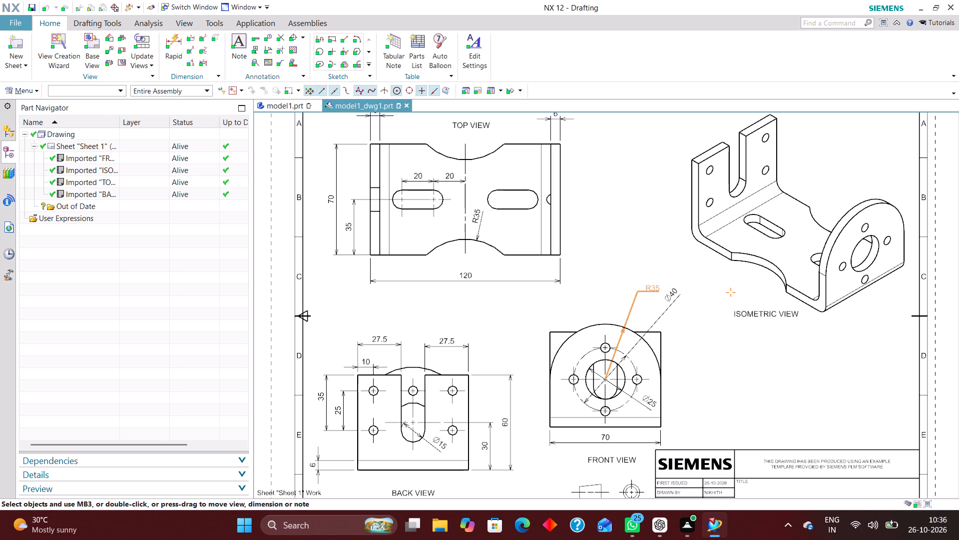
pyautogui.moveTo(652, 288); pyautogui.dragTo(694, 332)
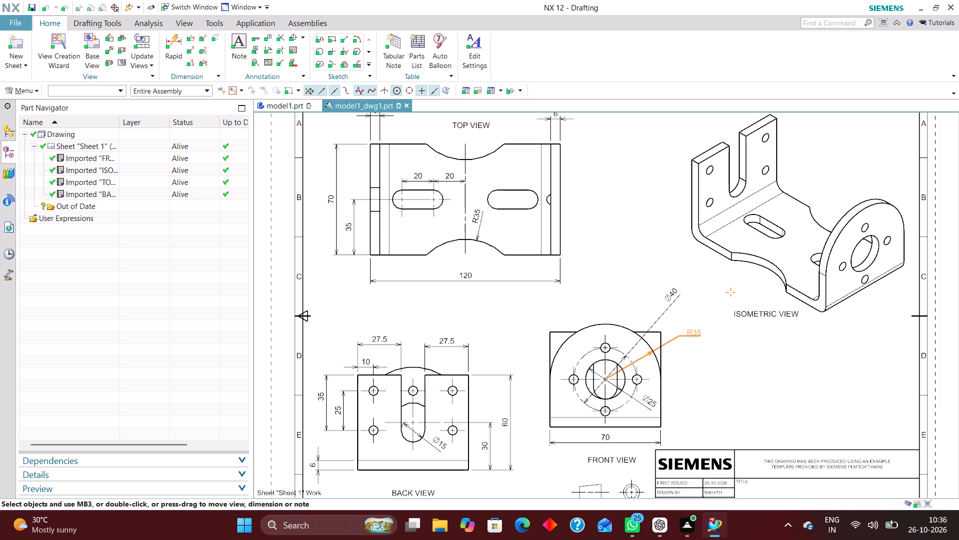
pyautogui.moveTo(694, 332); pyautogui.dragTo(694, 333)
# Set the front view's Ø40 dimension to horizontal text above the stub.
pyautogui.moveTo(676, 290); pyautogui.dragTo(519, 320)
pyautogui.doubleClick(524, 322)
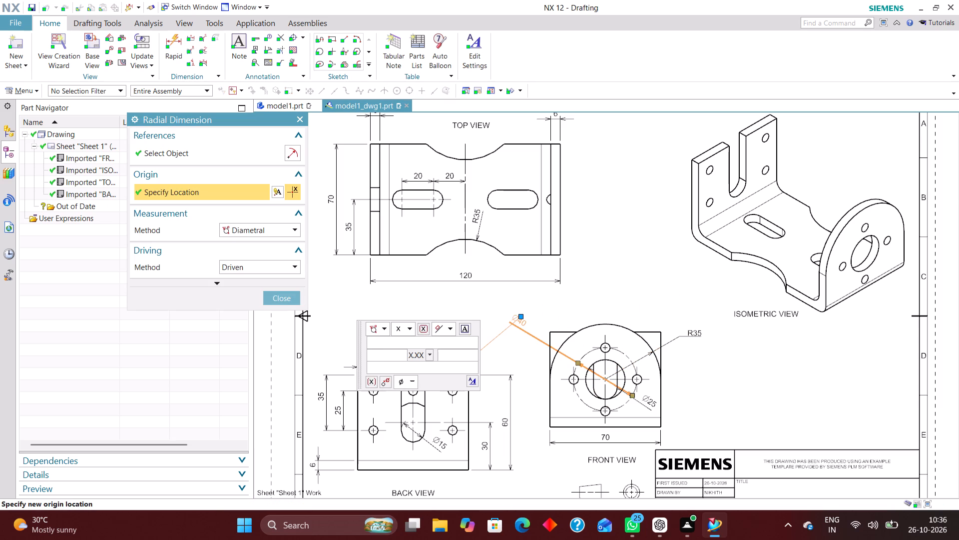
pyautogui.click(473, 380)
pyautogui.click(384, 165)
pyautogui.click(383, 180)
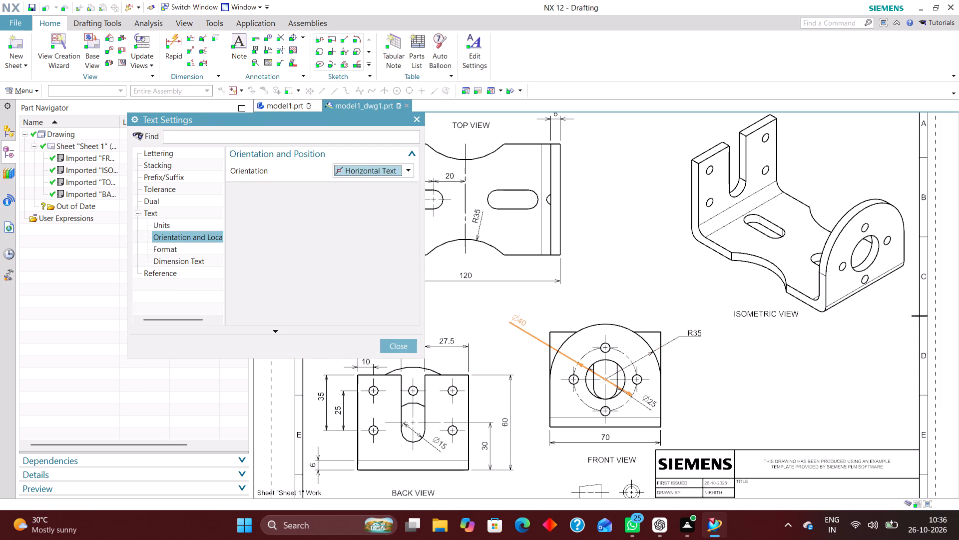
pyautogui.click(399, 191)
pyautogui.click(390, 210)
pyautogui.click(402, 342)
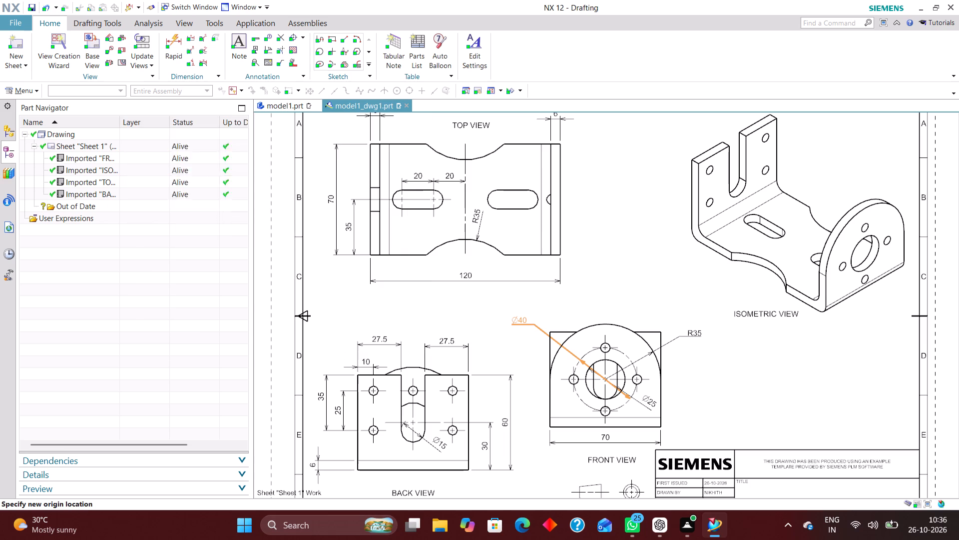
pyautogui.click(283, 301)
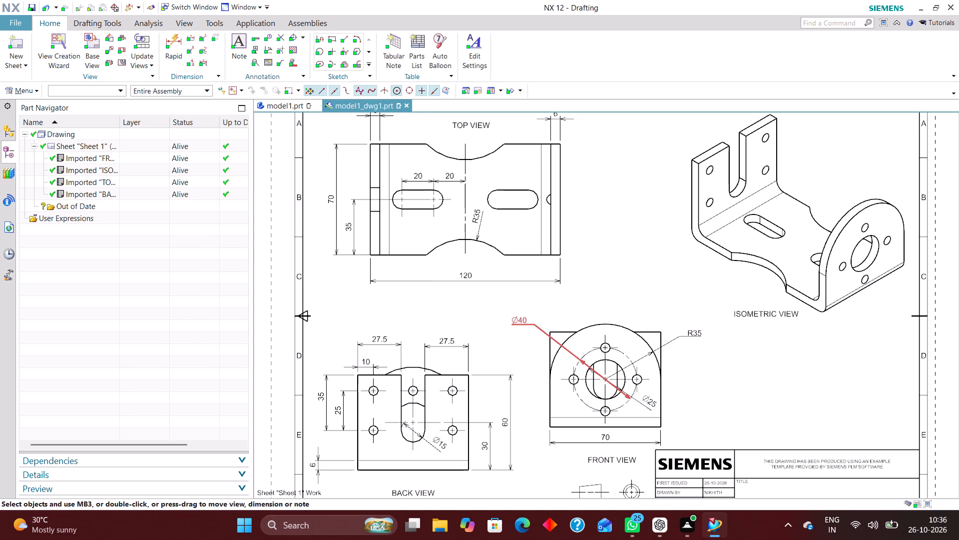
# Move the Ø40 dimension text outside the front view, beside its lower right side.
pyautogui.moveTo(518, 320); pyautogui.dragTo(532, 343)
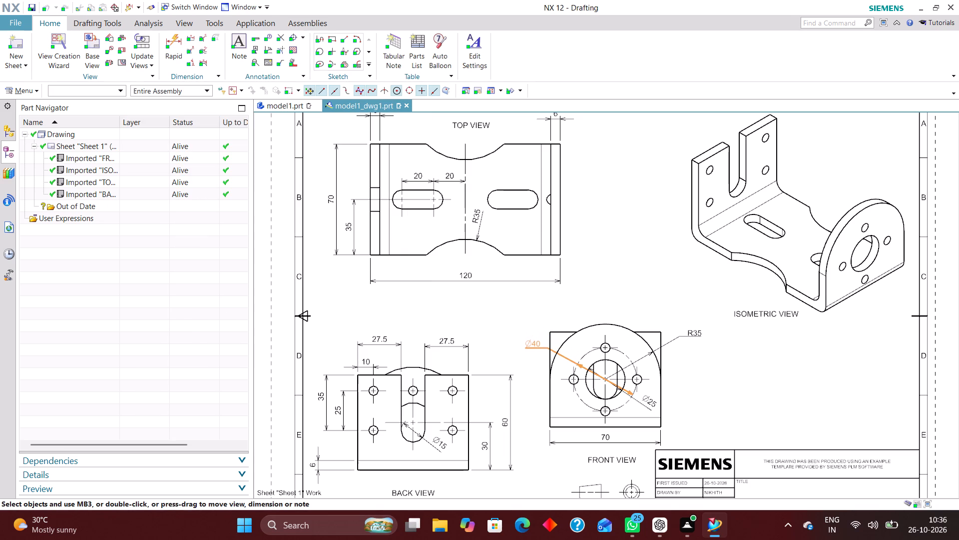
pyautogui.moveTo(532, 343); pyautogui.dragTo(707, 428)
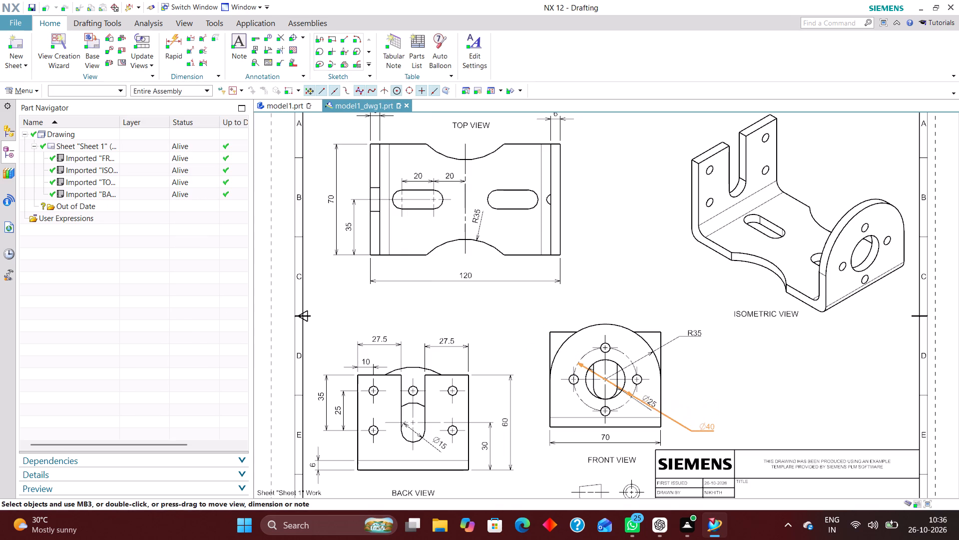
pyautogui.moveTo(707, 428); pyautogui.dragTo(706, 422)
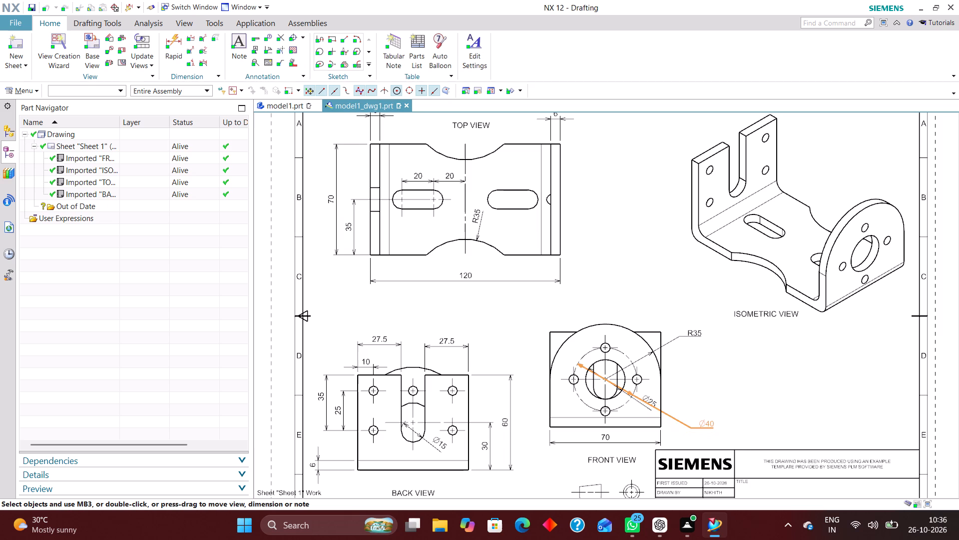
pyautogui.moveTo(706, 422); pyautogui.dragTo(709, 410)
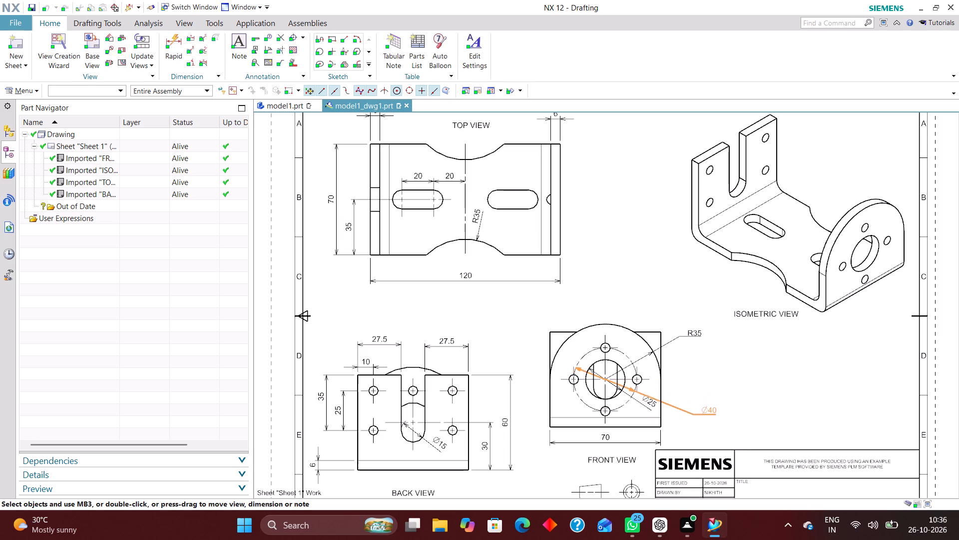
pyautogui.moveTo(709, 410); pyautogui.dragTo(709, 403)
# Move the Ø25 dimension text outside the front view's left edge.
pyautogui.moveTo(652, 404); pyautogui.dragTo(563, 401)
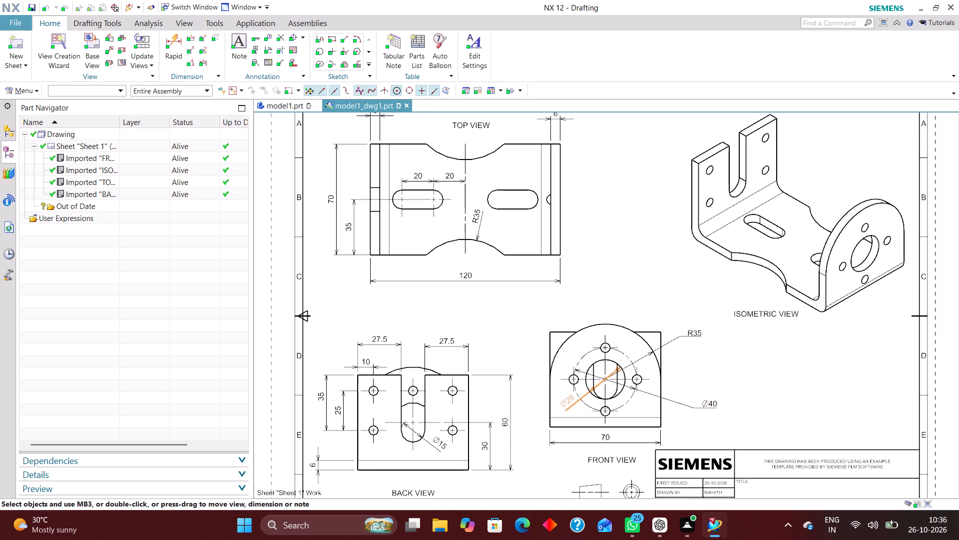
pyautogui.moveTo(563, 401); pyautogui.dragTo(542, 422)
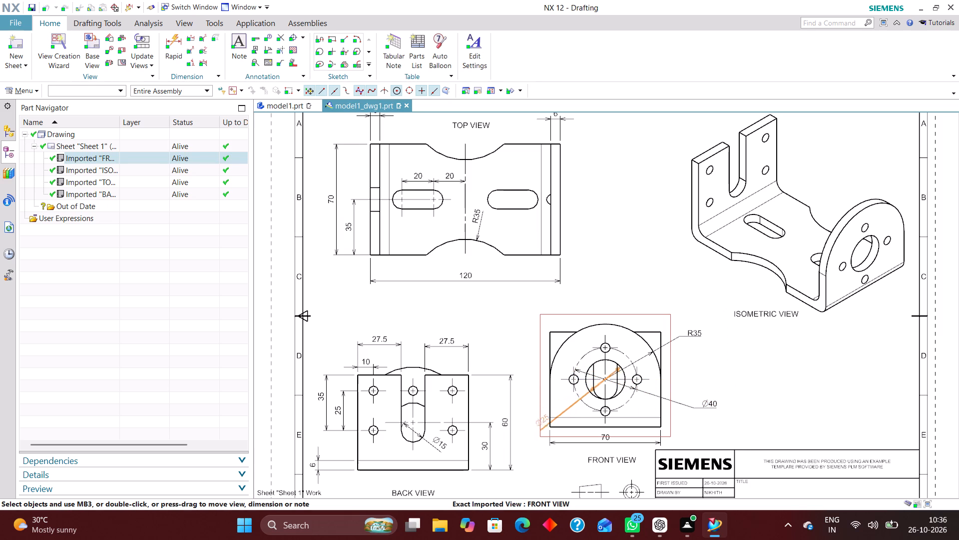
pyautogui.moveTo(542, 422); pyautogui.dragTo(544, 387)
# Reposition the R35 text above the front view's upper right corner and the Ø40 text level with its lower right corner.
pyautogui.moveTo(697, 332); pyautogui.dragTo(667, 290)
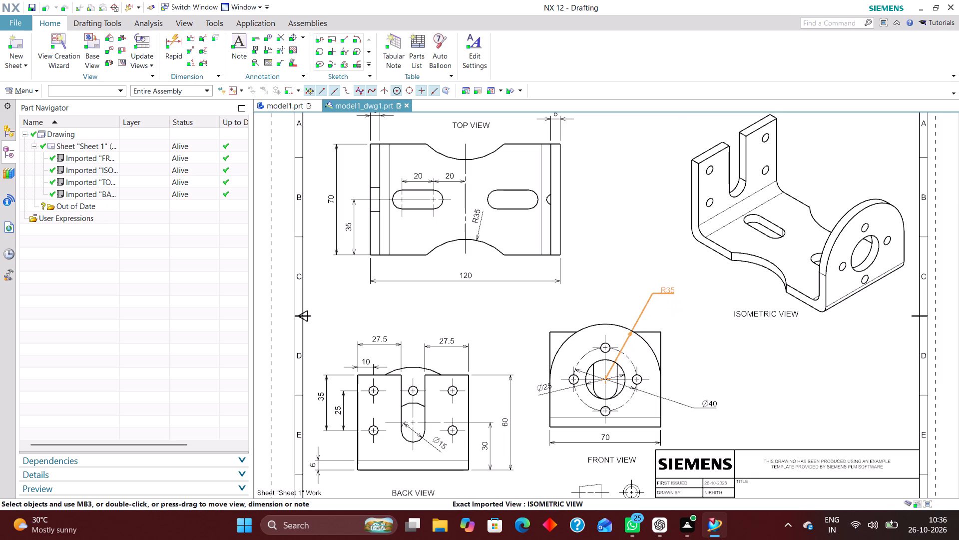
pyautogui.moveTo(667, 290); pyautogui.dragTo(672, 298)
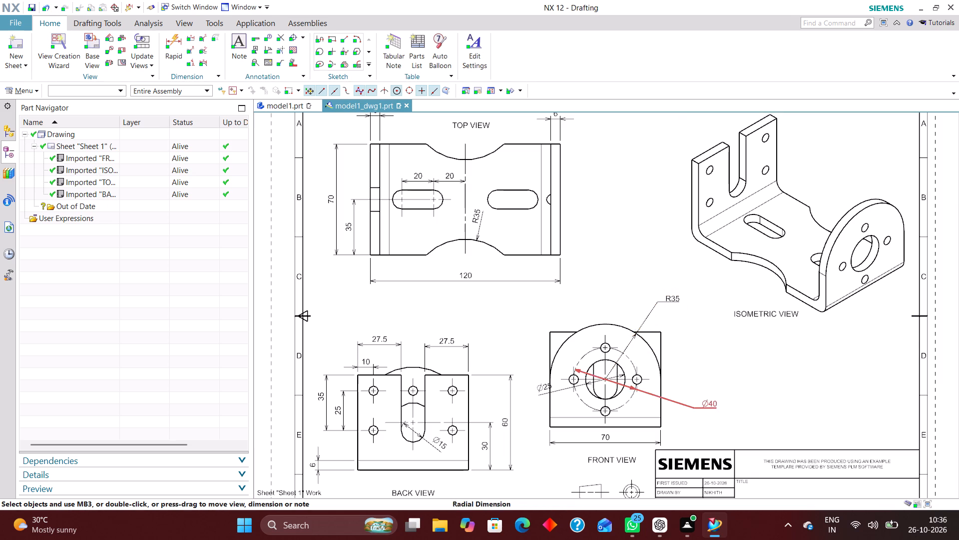
pyautogui.moveTo(719, 407); pyautogui.dragTo(710, 422)
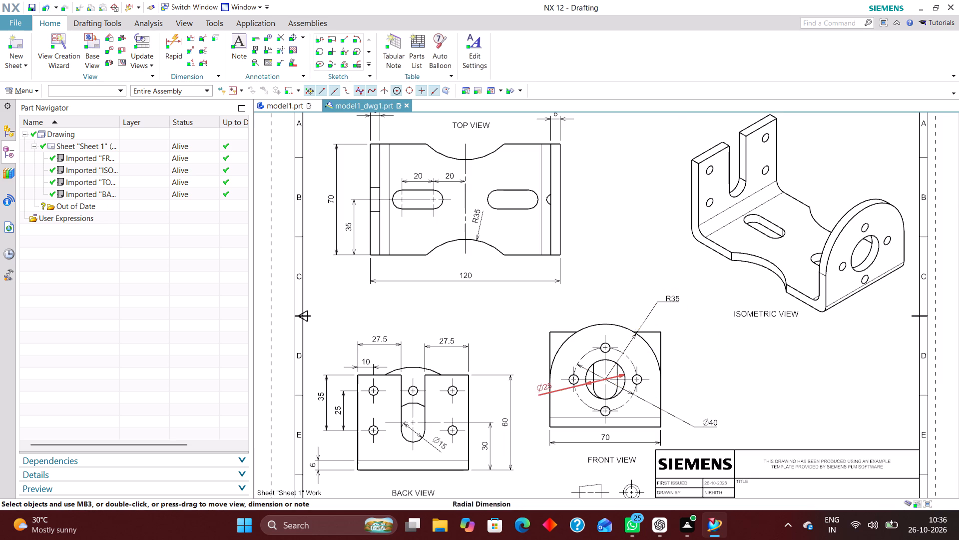
# Place the Ø25 dimension above the front view and set it to horizontal text above the stub.
pyautogui.moveTo(544, 387); pyautogui.dragTo(544, 293)
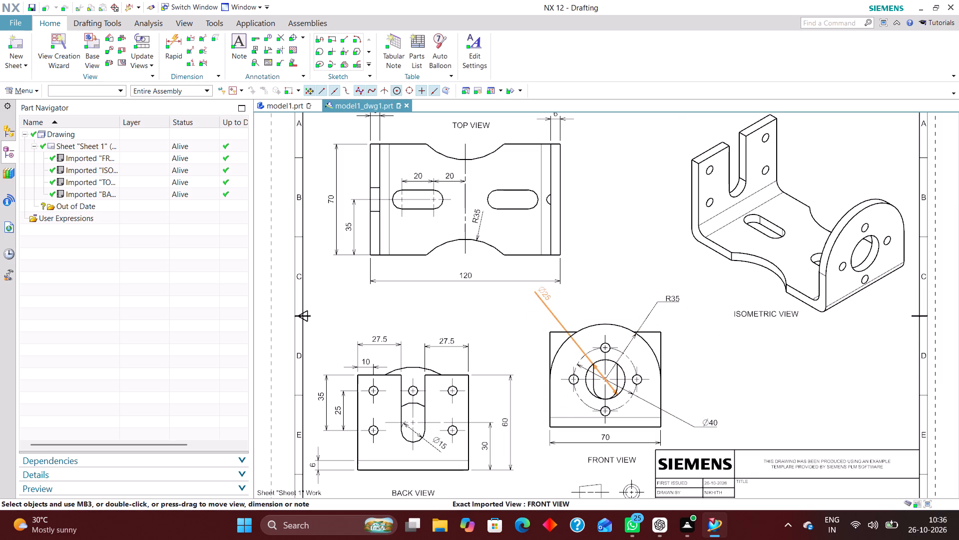
pyautogui.moveTo(544, 293); pyautogui.dragTo(627, 279)
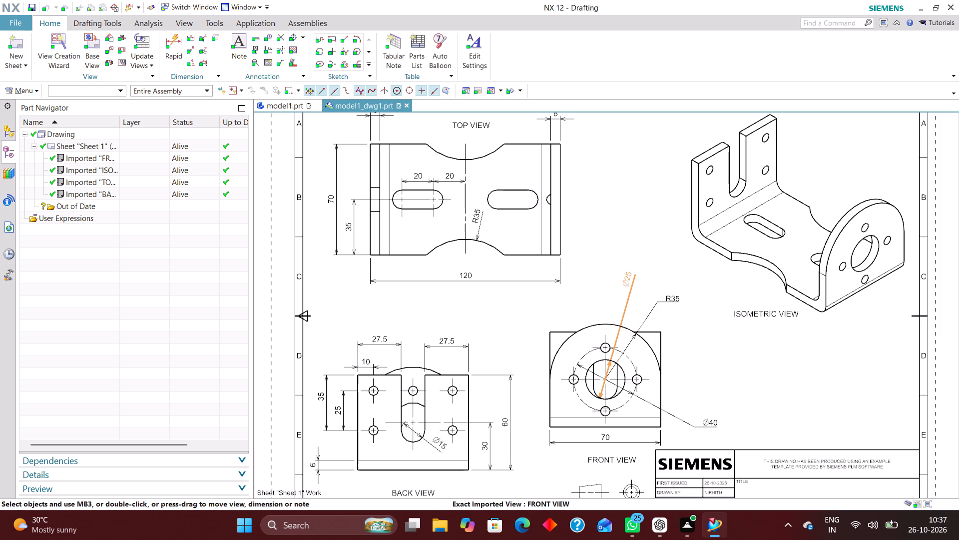
pyautogui.moveTo(627, 279); pyautogui.dragTo(592, 285)
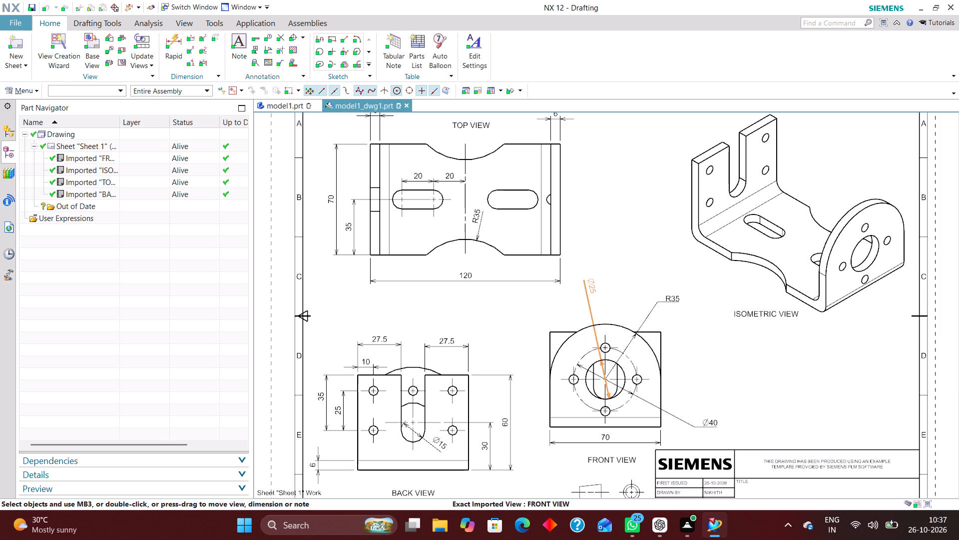
pyautogui.moveTo(592, 285); pyautogui.dragTo(595, 286)
pyautogui.doubleClick(596, 286)
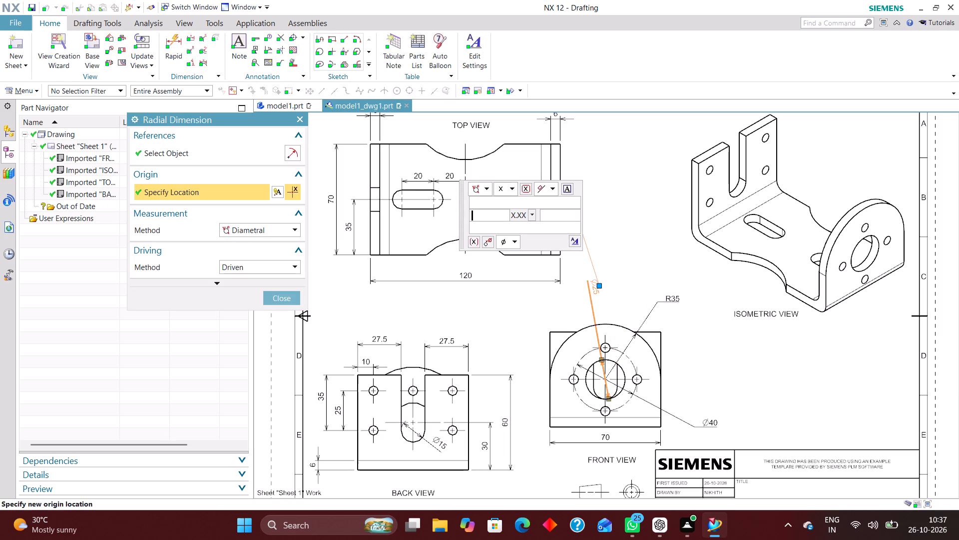
pyautogui.click(575, 243)
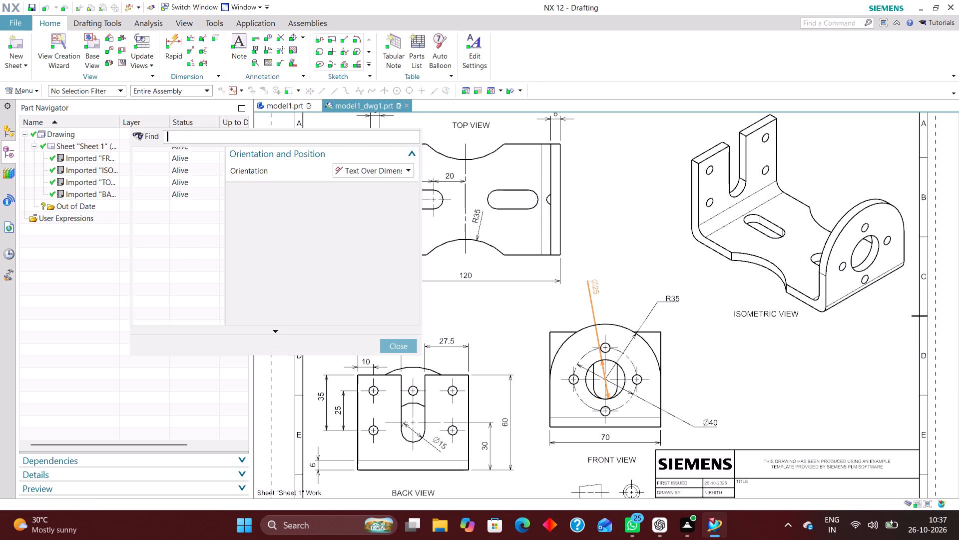
pyautogui.click(374, 171)
pyautogui.click(372, 180)
pyautogui.click(393, 186)
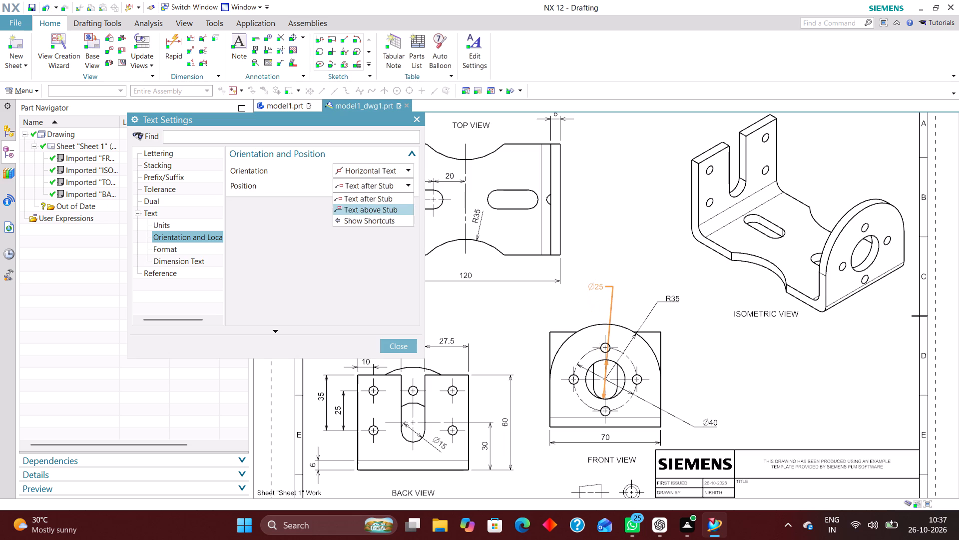
pyautogui.click(387, 206)
pyautogui.click(405, 345)
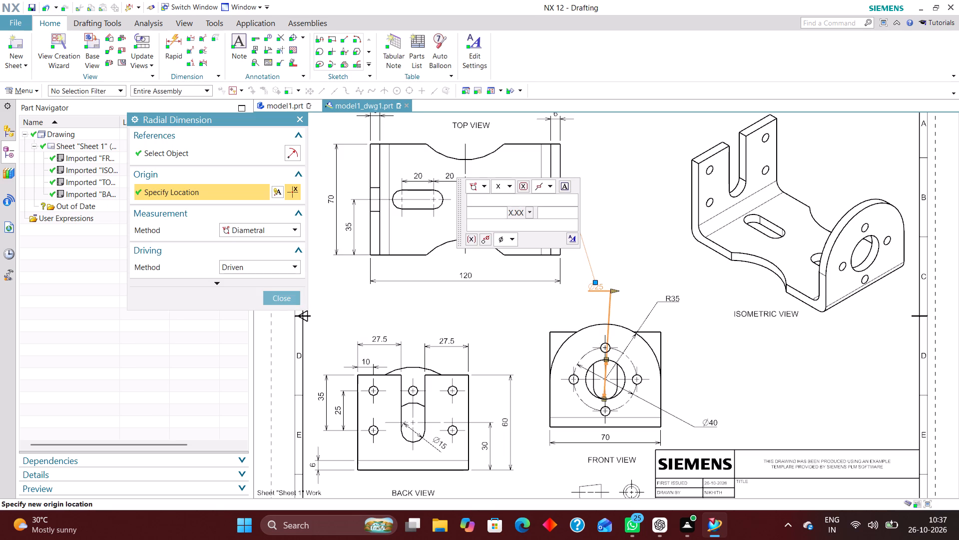
pyautogui.click(298, 297)
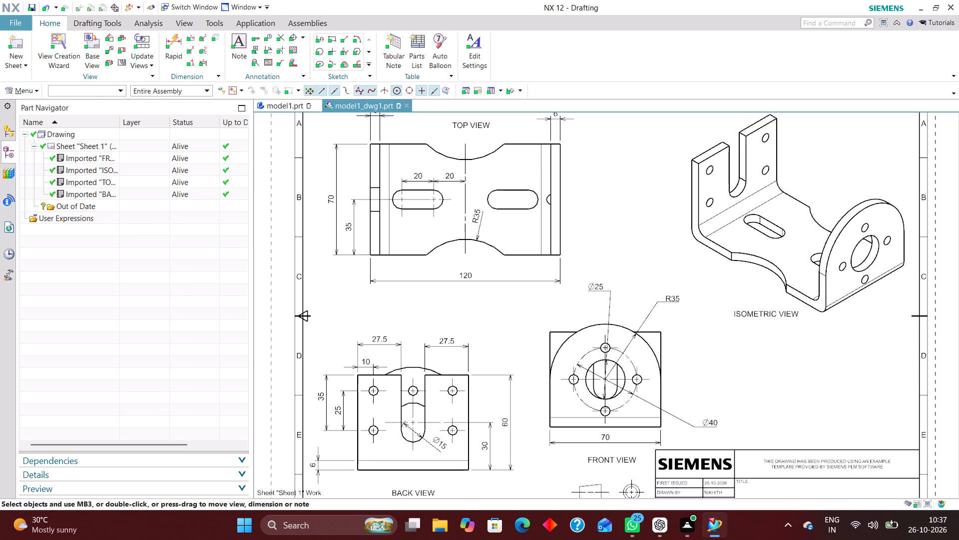
# Move the Ø25 dimension text outside the front view, above its upper left corner.
pyautogui.moveTo(605, 284); pyautogui.dragTo(535, 310)
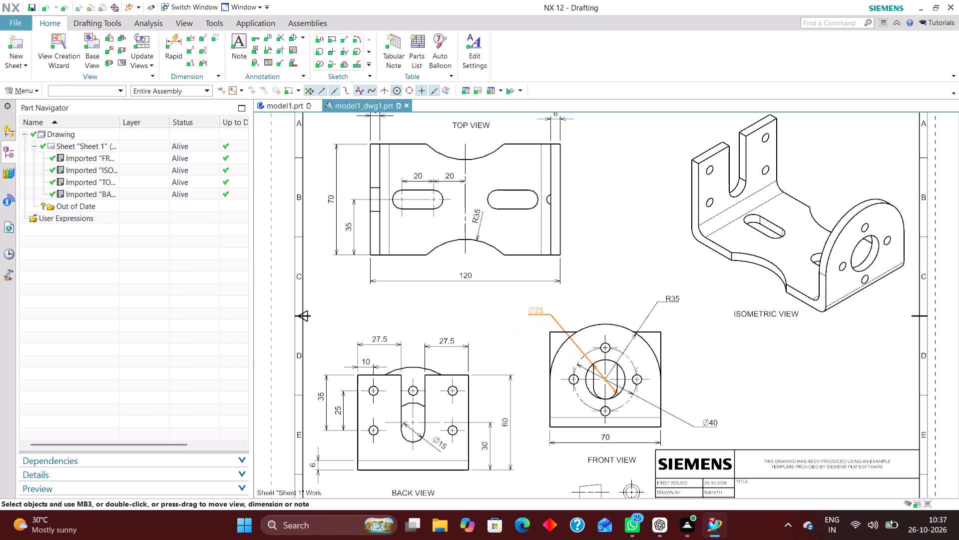
pyautogui.moveTo(535, 310); pyautogui.dragTo(539, 307)
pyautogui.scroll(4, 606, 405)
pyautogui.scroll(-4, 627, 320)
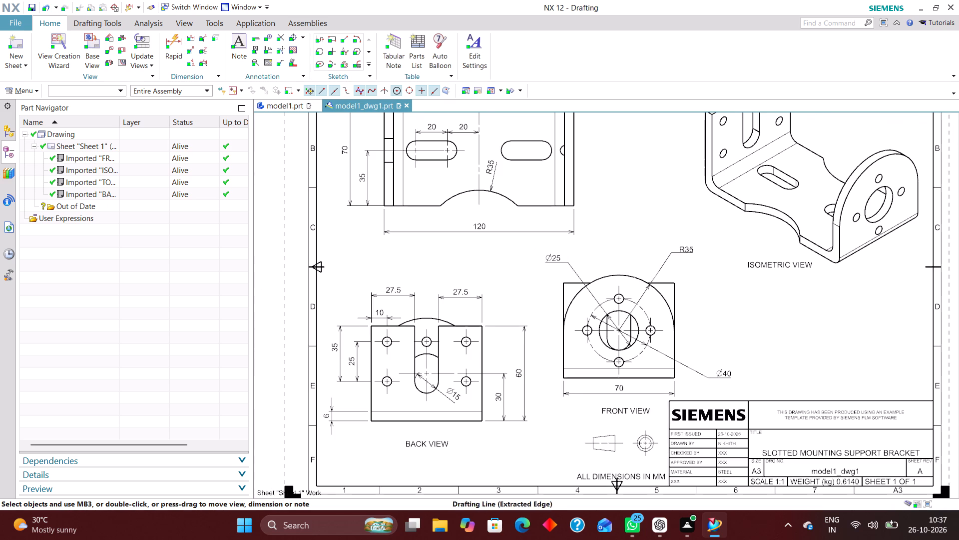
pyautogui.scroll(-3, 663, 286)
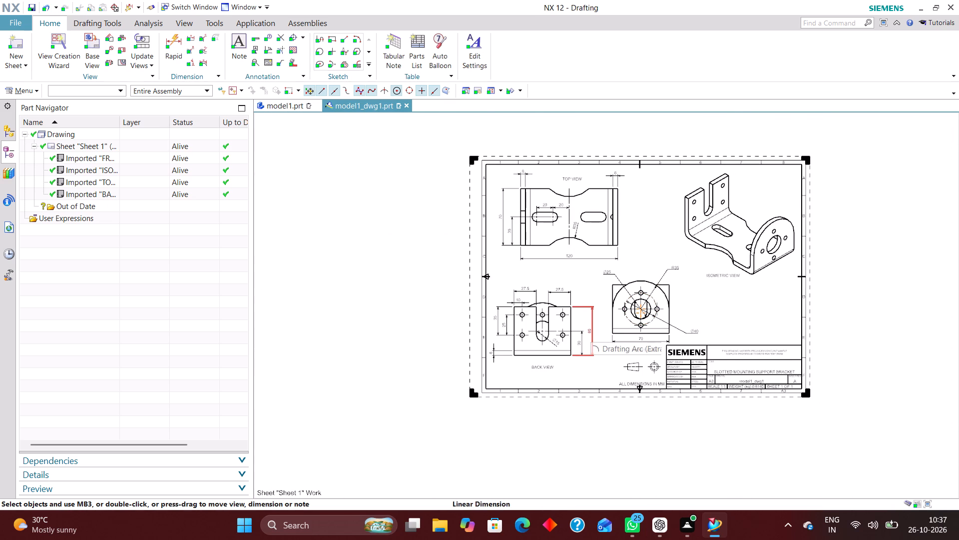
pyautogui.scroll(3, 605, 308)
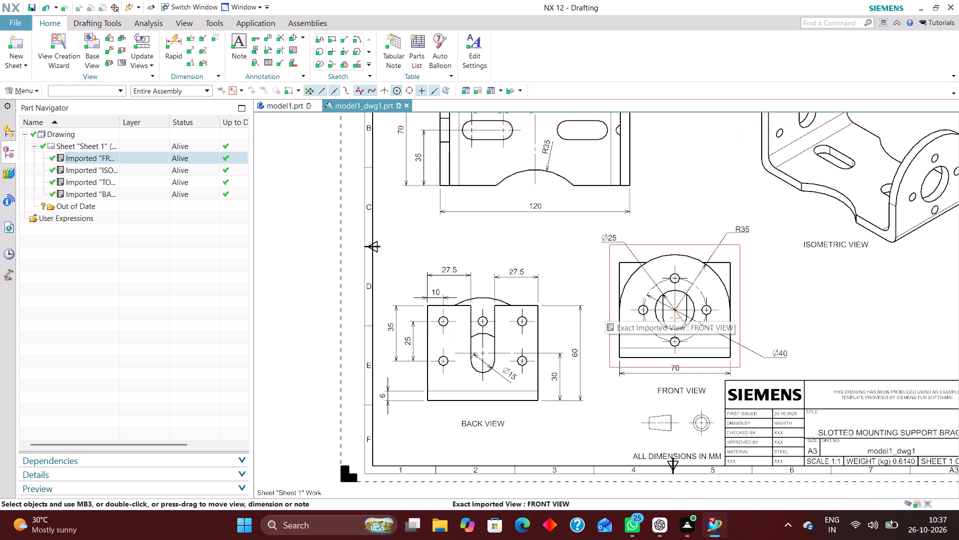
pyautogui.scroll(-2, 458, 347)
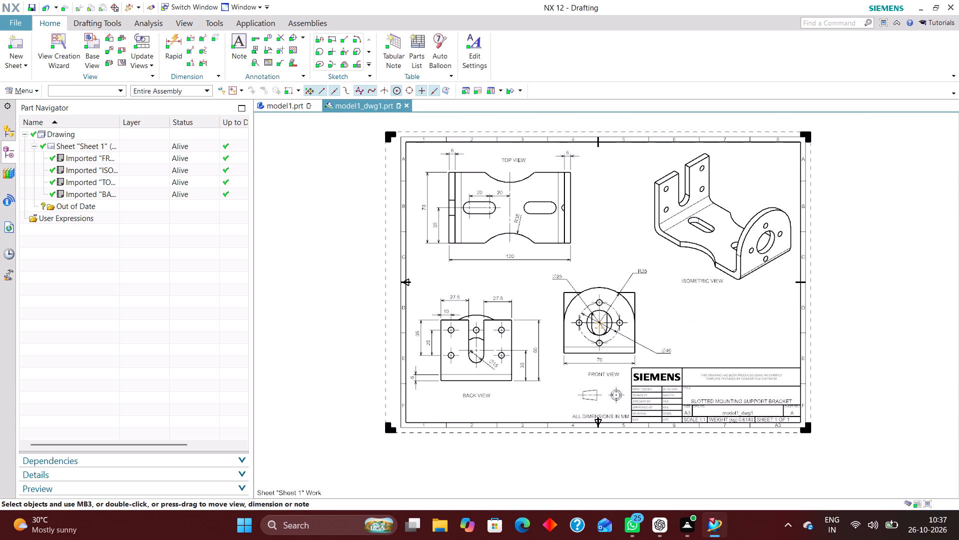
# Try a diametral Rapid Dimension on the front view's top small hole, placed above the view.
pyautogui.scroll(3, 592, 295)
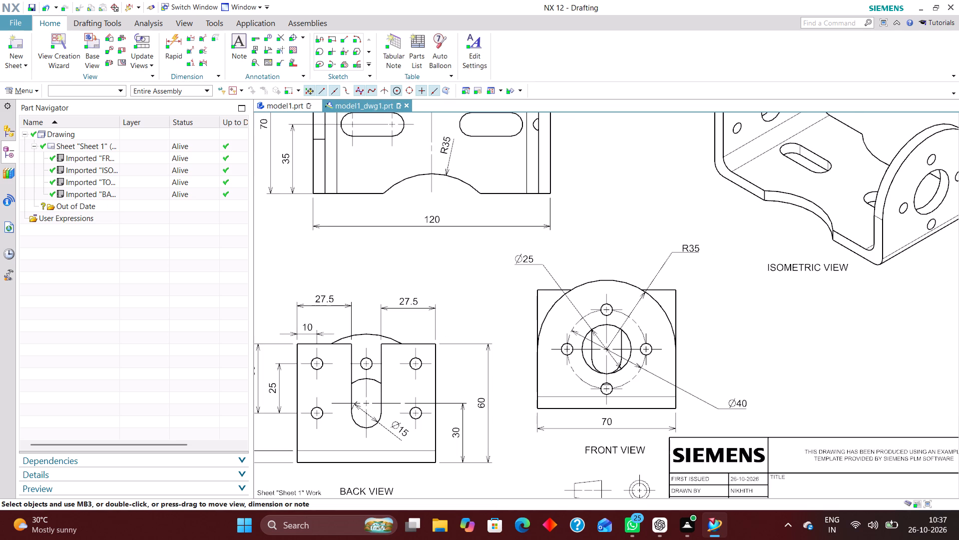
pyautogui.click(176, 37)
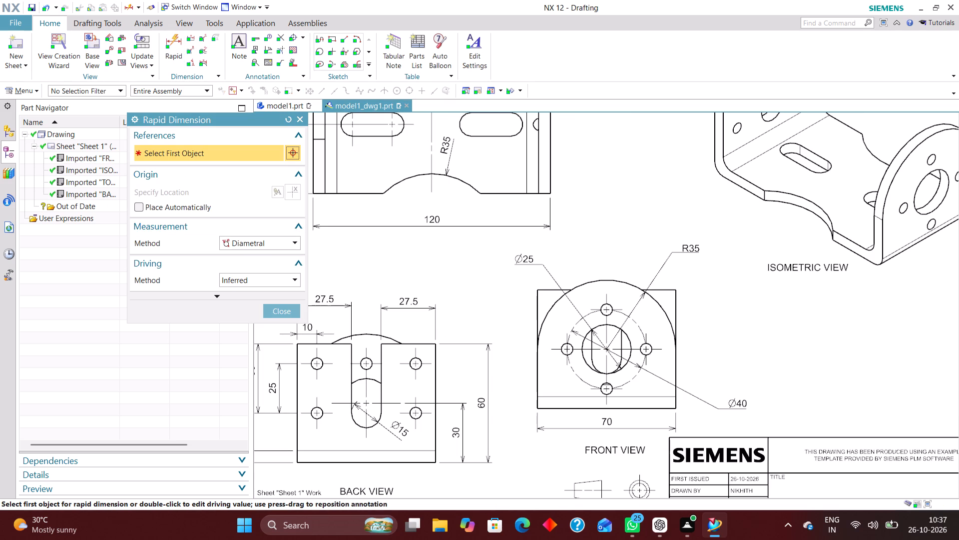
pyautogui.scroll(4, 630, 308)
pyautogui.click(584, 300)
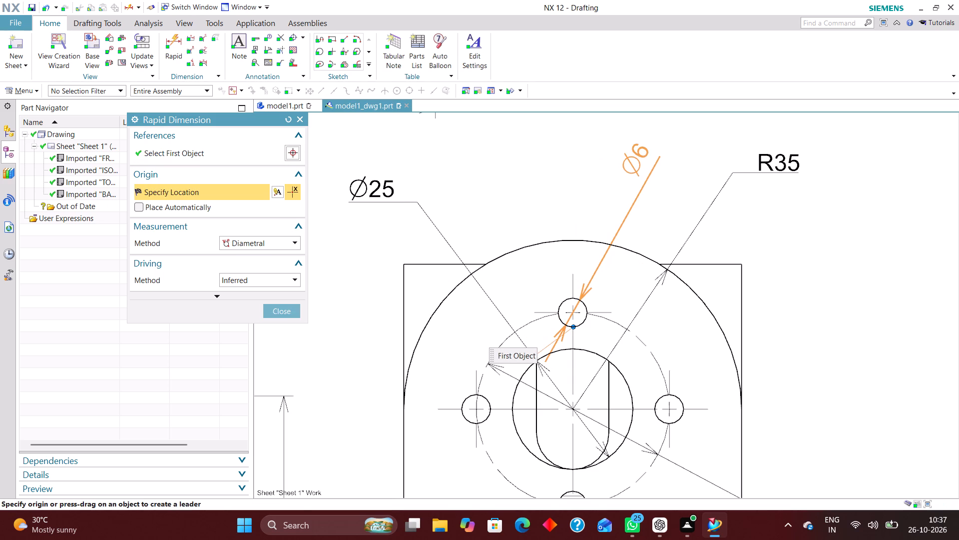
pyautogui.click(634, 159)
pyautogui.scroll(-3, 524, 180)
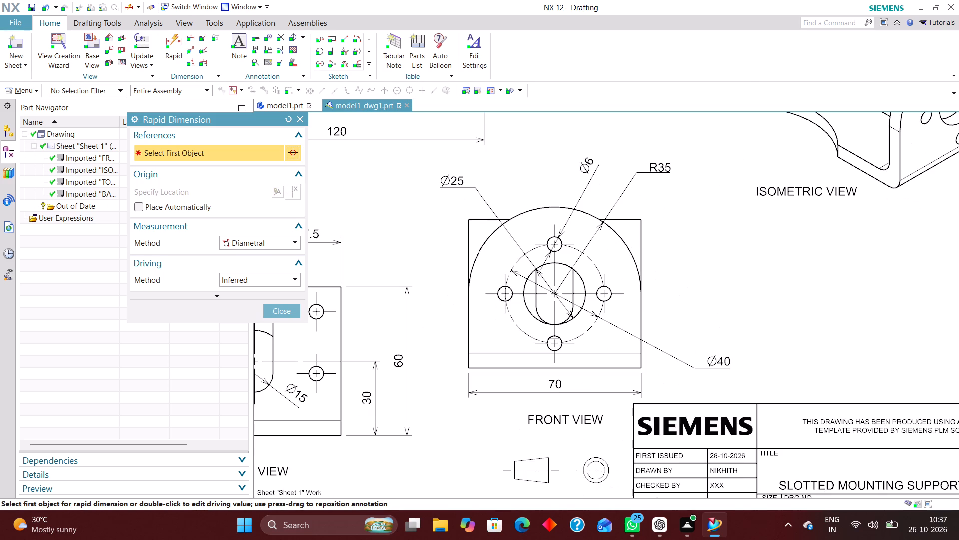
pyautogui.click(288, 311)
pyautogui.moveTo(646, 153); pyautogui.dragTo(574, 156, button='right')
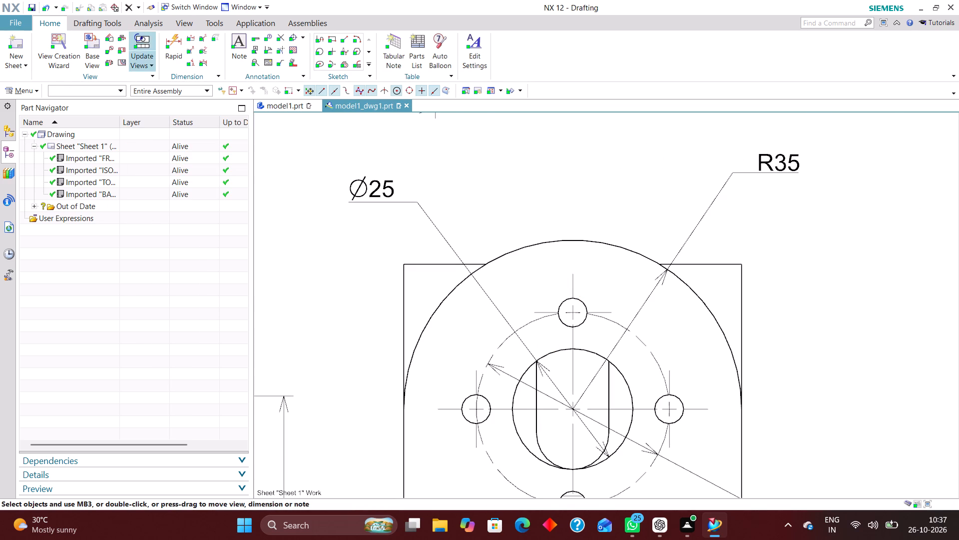
# Dimension the diameter of the front view's right small hole, placing the text outside the view's right edge.
pyautogui.click(168, 38)
pyautogui.click(679, 397)
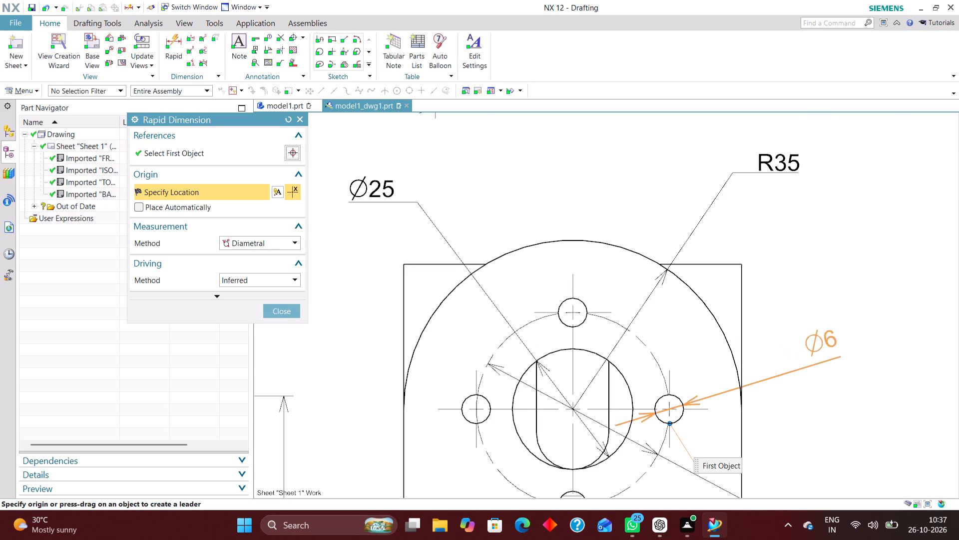
pyautogui.moveTo(824, 378); pyautogui.dragTo(827, 393)
pyautogui.click(269, 308)
# Set the front view's Ø6 dimension to horizontal text positioned above the stub.
pyautogui.scroll(-3, 435, 307)
pyautogui.doubleClick(629, 340)
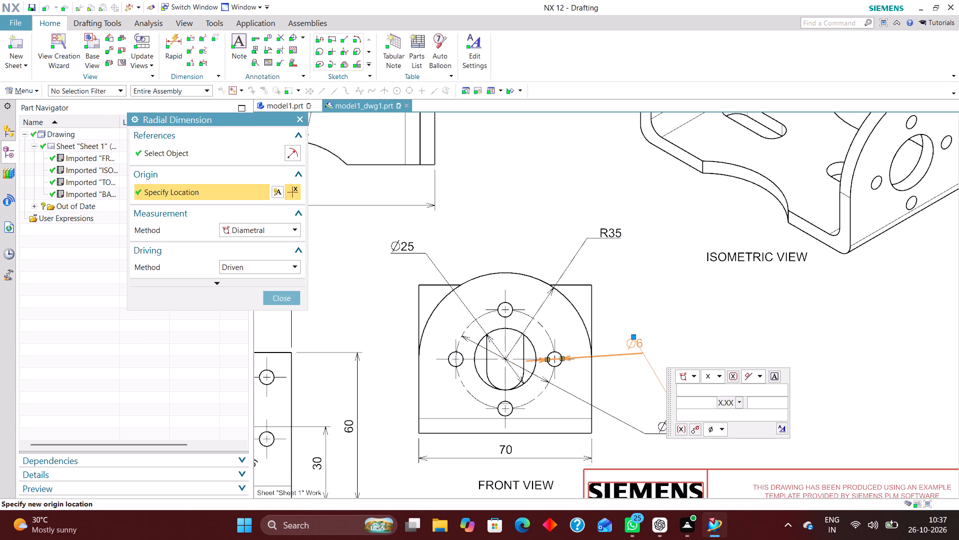
pyautogui.click(784, 431)
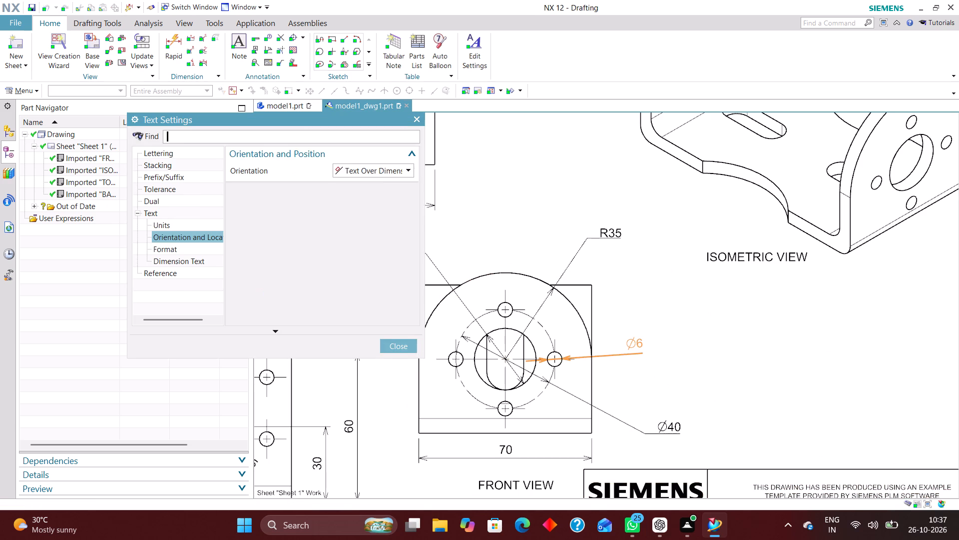
pyautogui.click(377, 169)
pyautogui.click(374, 179)
pyautogui.click(391, 190)
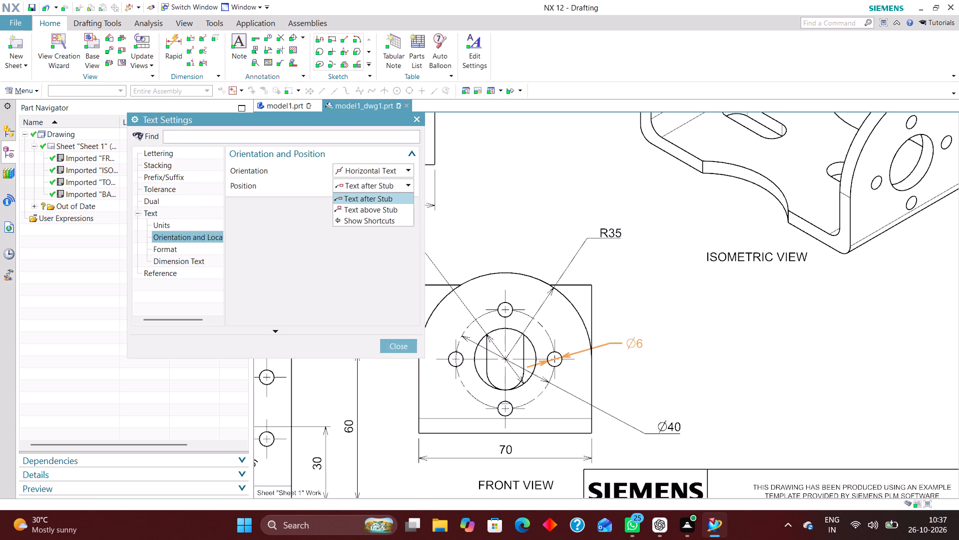
pyautogui.click(391, 206)
pyautogui.click(410, 345)
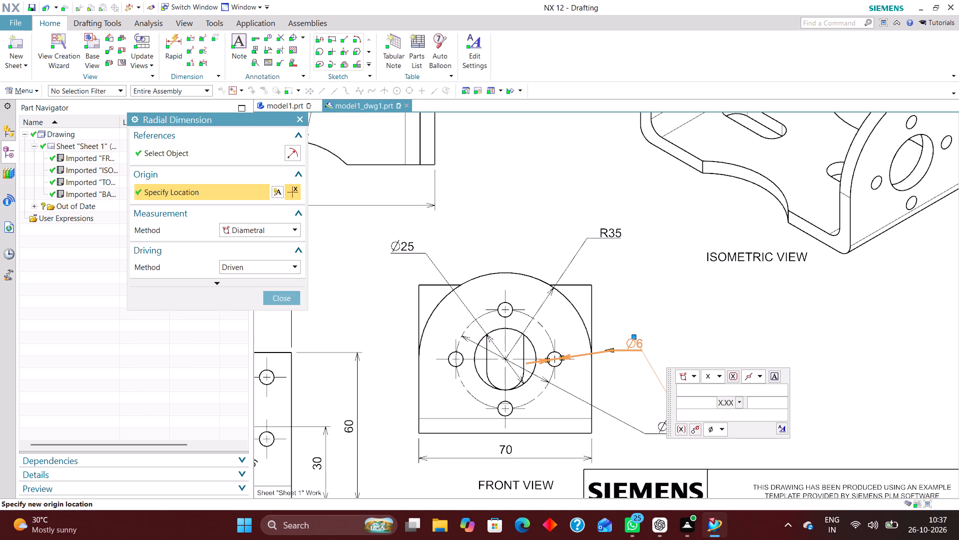
pyautogui.click(281, 301)
# Move the Ø6 dimension text down outside the front view's right edge, just above the Ø40 dimension.
pyautogui.moveTo(631, 344); pyautogui.dragTo(640, 373)
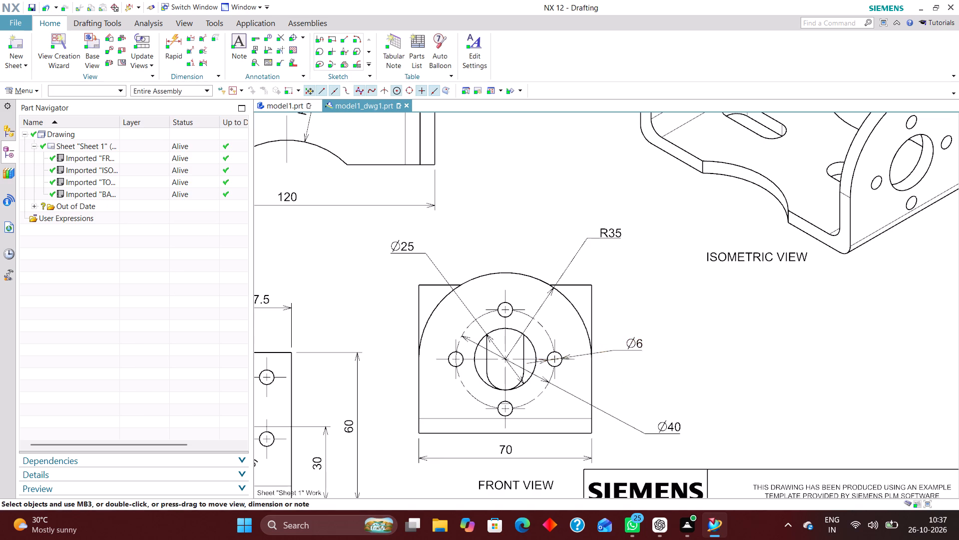
pyautogui.moveTo(640, 373); pyautogui.dragTo(647, 390)
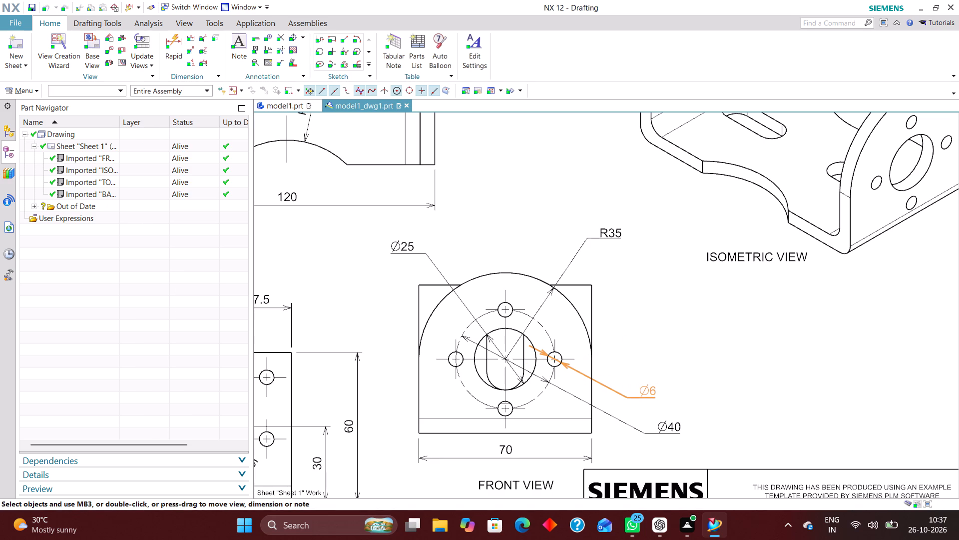
pyautogui.moveTo(647, 390); pyautogui.dragTo(651, 388)
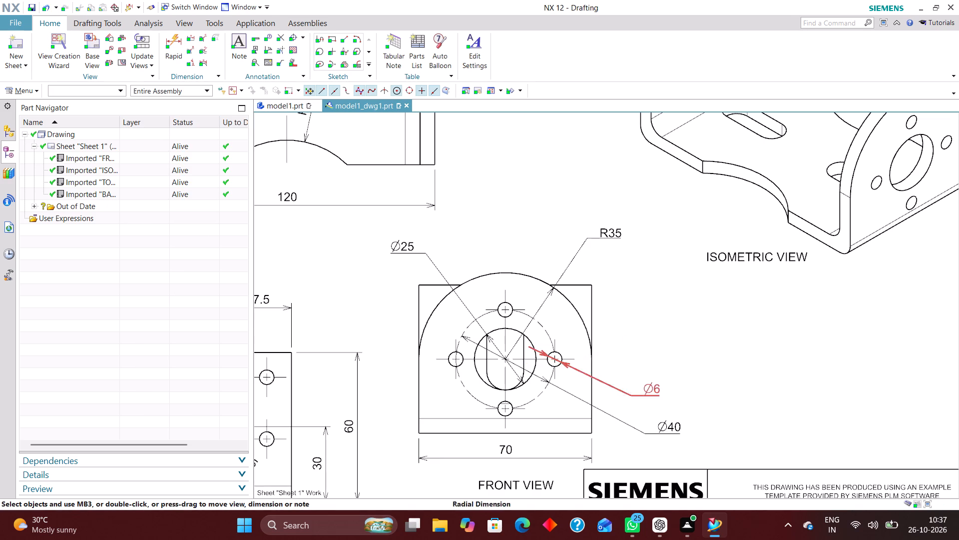
# Append "X 4" after the Ø6 hole dimension's value.
pyautogui.doubleClick(646, 390)
pyautogui.click(770, 449)
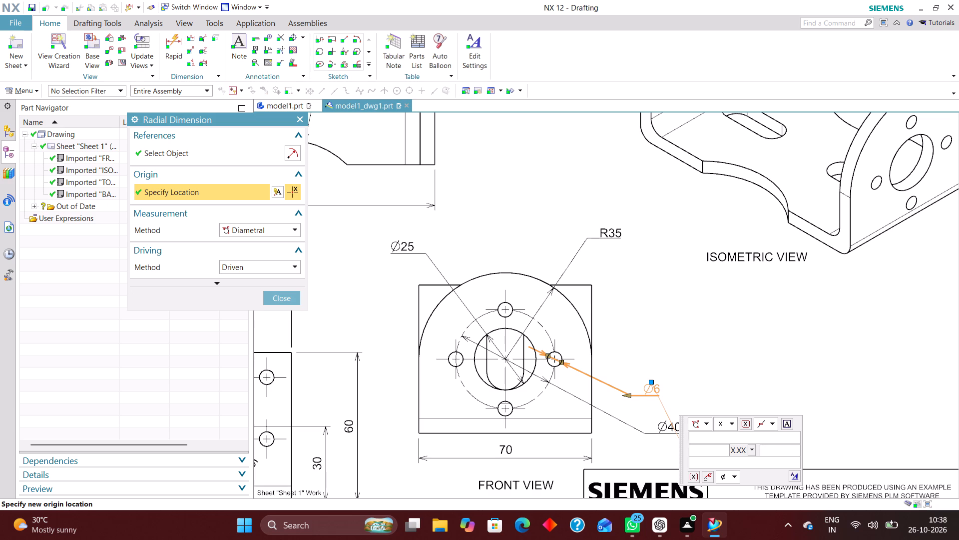
pyautogui.press('x')
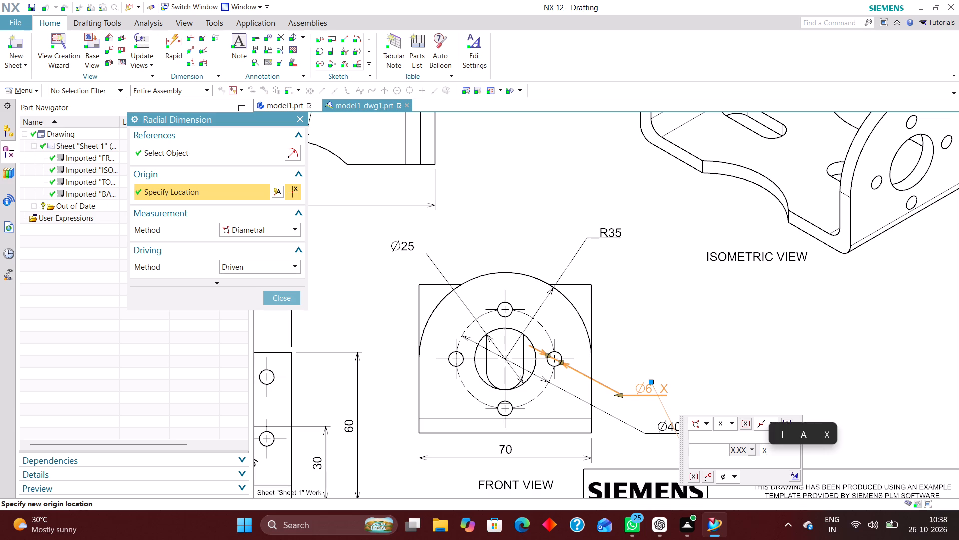
pyautogui.press('space')
pyautogui.write('4')
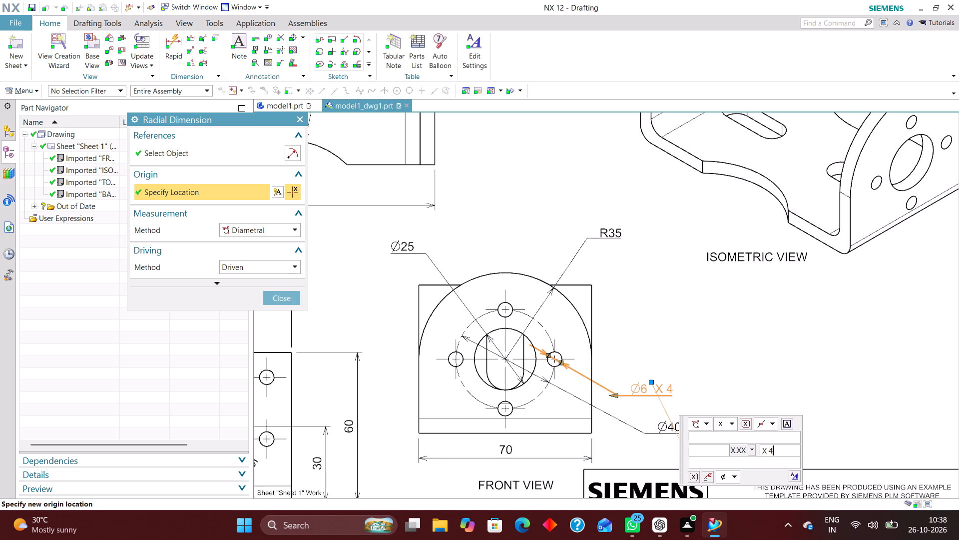
pyautogui.press('Return')
pyautogui.press('Escape')
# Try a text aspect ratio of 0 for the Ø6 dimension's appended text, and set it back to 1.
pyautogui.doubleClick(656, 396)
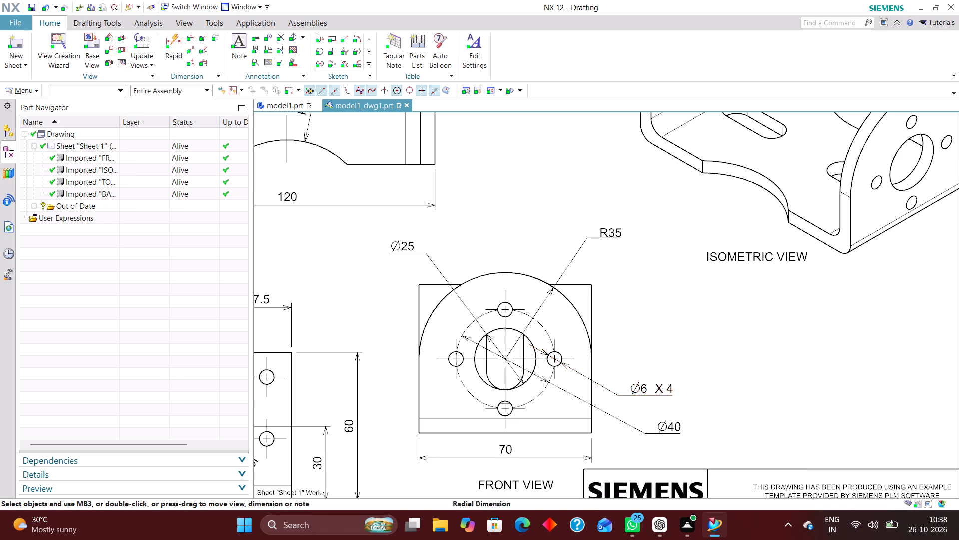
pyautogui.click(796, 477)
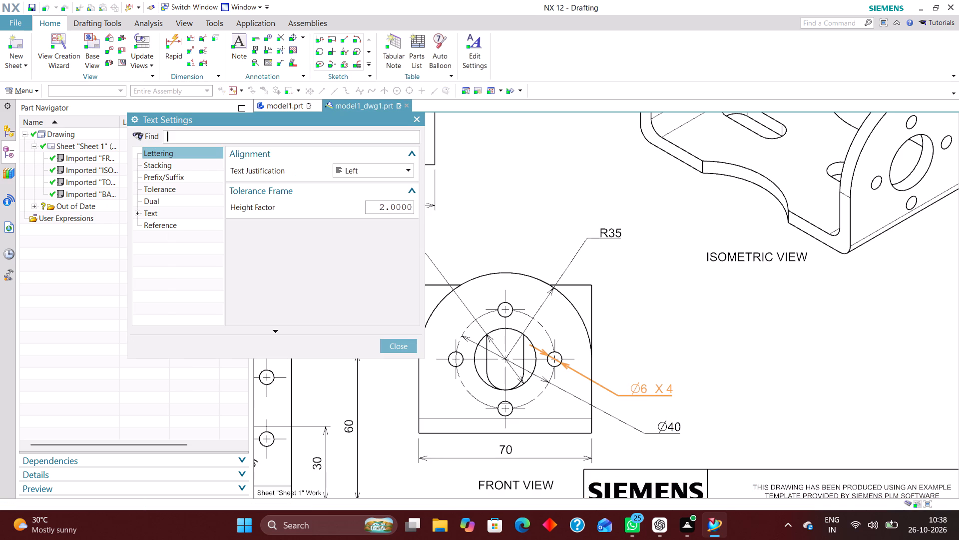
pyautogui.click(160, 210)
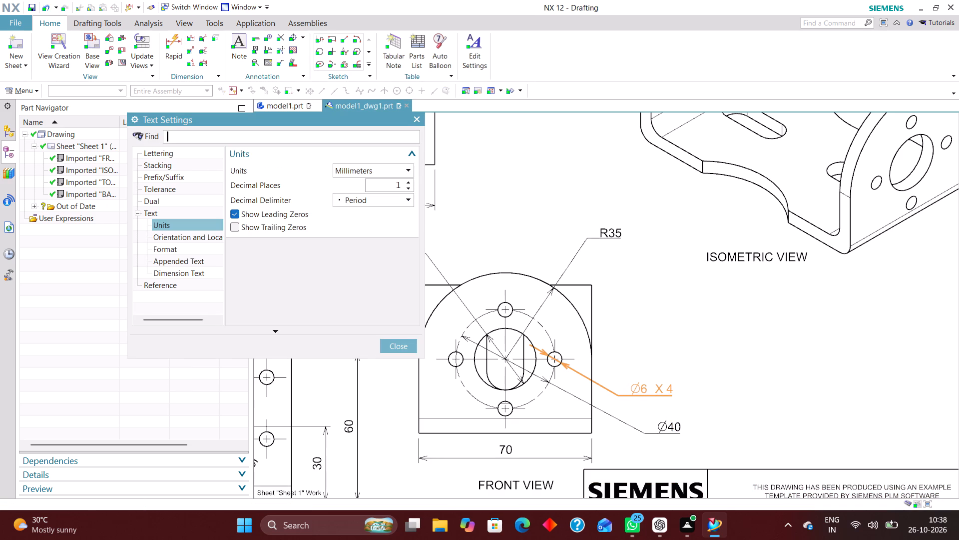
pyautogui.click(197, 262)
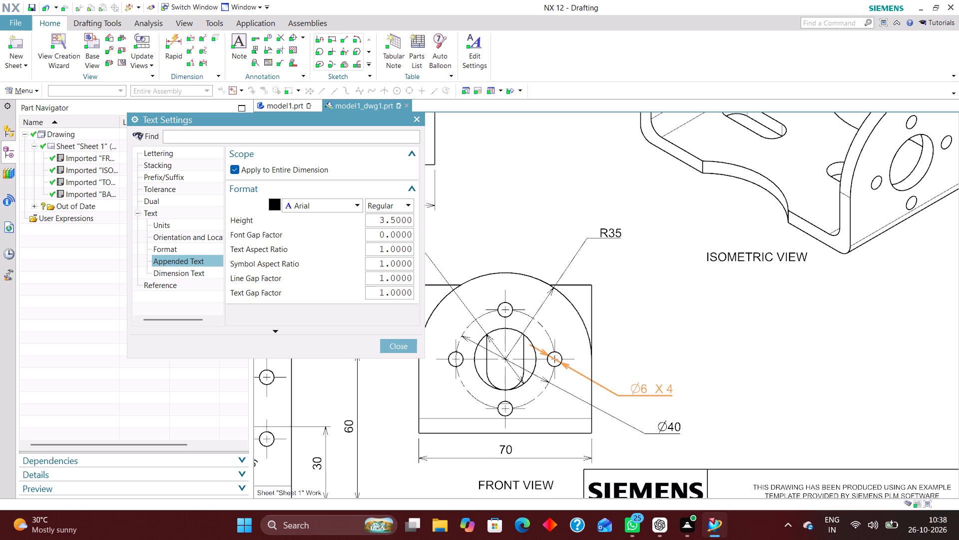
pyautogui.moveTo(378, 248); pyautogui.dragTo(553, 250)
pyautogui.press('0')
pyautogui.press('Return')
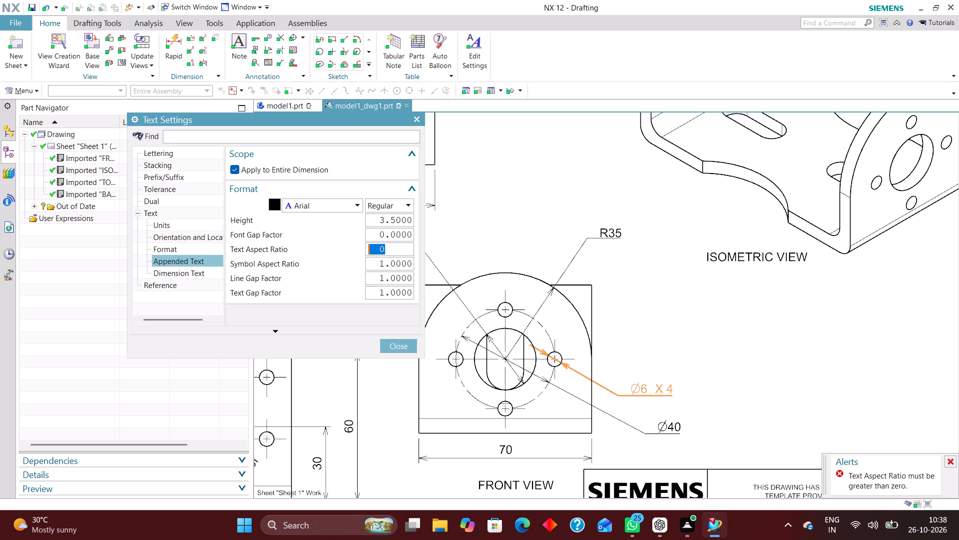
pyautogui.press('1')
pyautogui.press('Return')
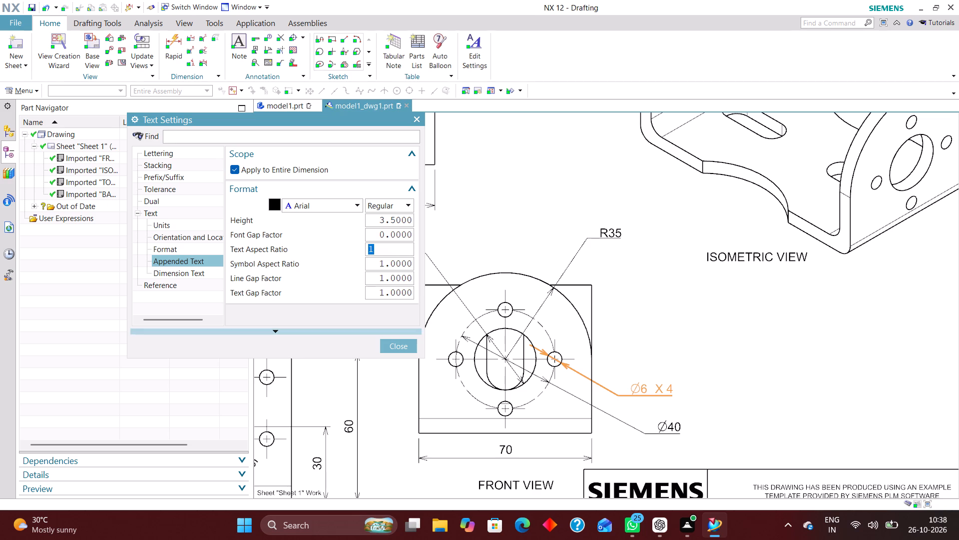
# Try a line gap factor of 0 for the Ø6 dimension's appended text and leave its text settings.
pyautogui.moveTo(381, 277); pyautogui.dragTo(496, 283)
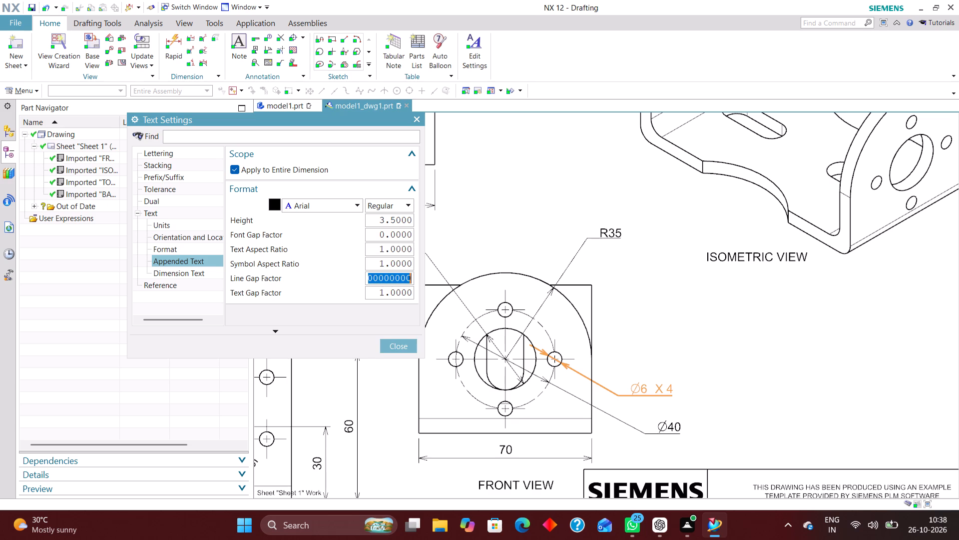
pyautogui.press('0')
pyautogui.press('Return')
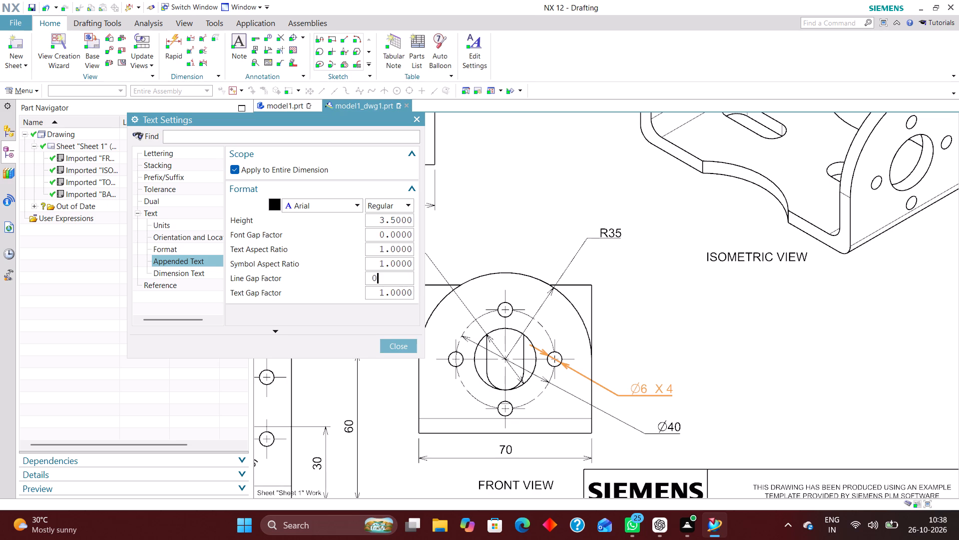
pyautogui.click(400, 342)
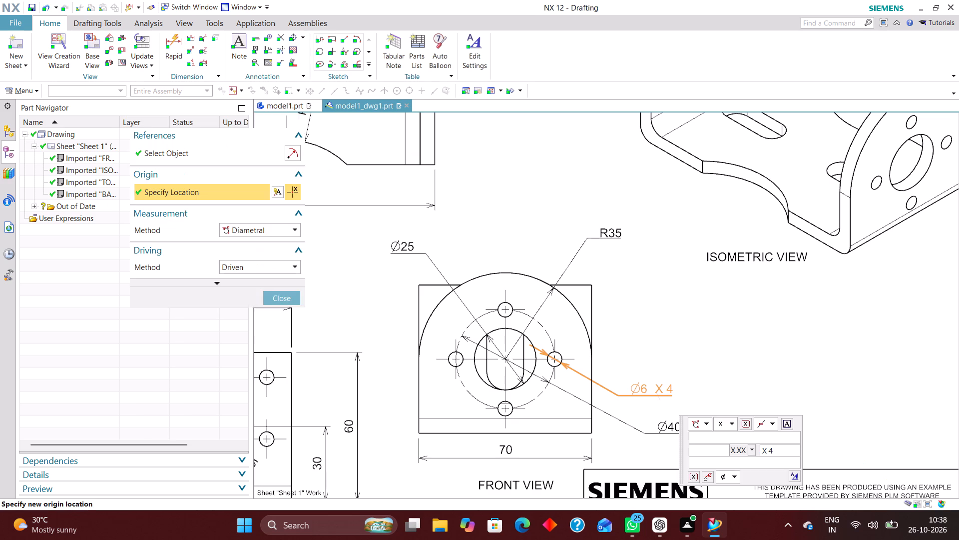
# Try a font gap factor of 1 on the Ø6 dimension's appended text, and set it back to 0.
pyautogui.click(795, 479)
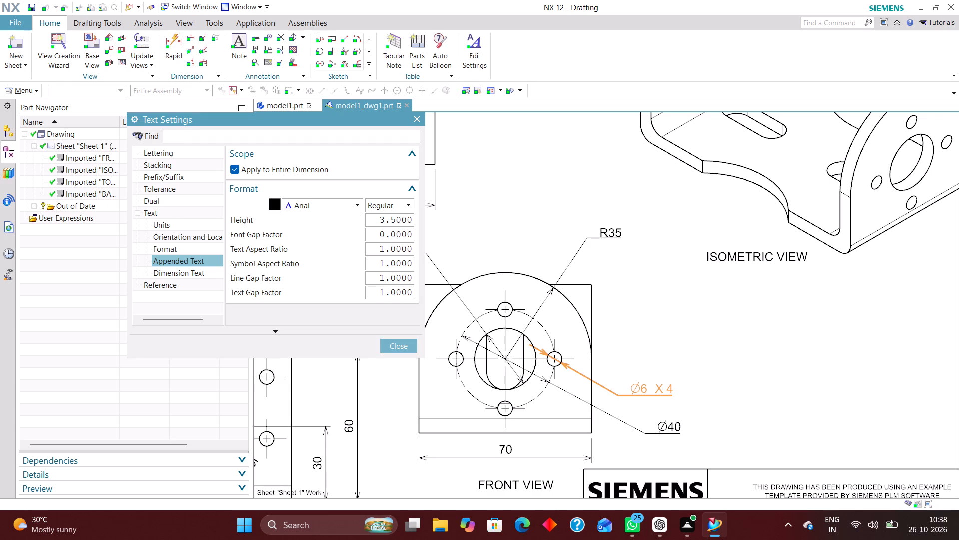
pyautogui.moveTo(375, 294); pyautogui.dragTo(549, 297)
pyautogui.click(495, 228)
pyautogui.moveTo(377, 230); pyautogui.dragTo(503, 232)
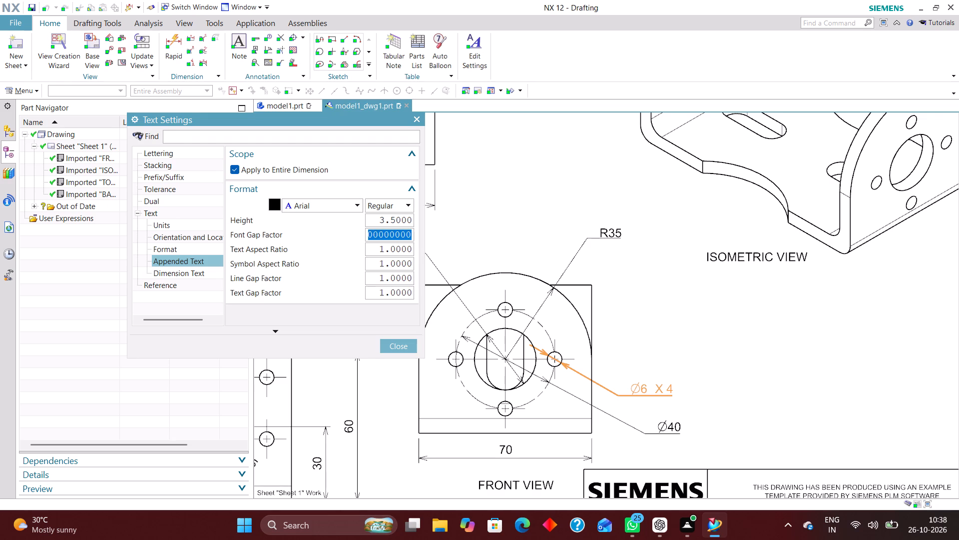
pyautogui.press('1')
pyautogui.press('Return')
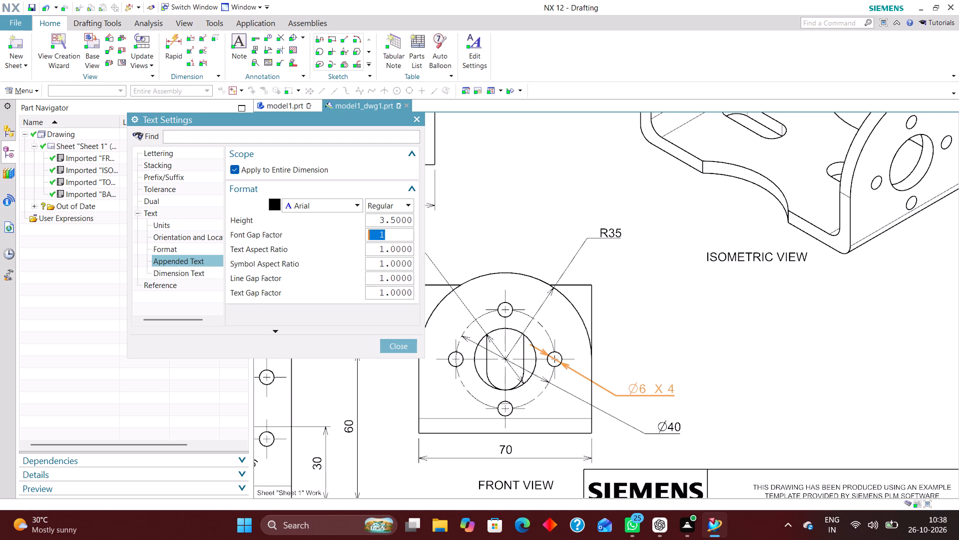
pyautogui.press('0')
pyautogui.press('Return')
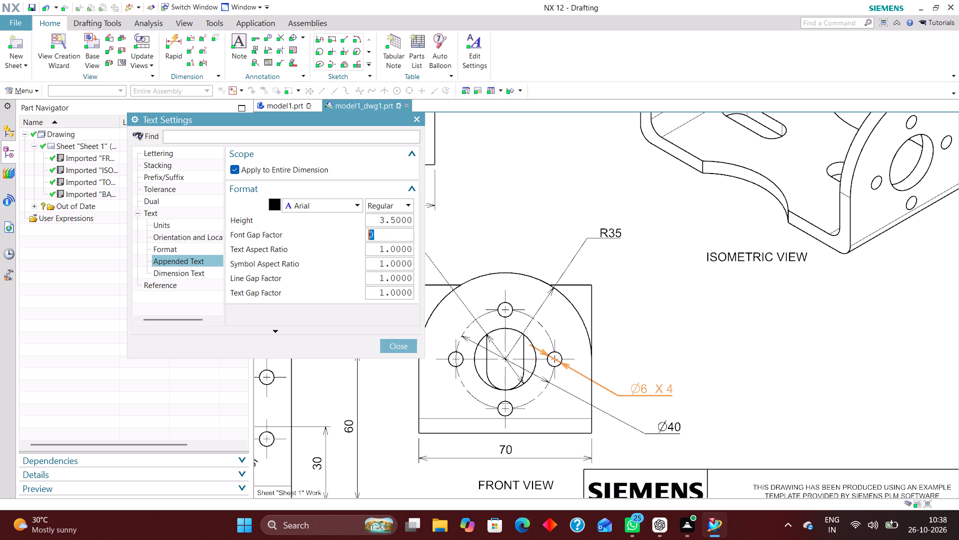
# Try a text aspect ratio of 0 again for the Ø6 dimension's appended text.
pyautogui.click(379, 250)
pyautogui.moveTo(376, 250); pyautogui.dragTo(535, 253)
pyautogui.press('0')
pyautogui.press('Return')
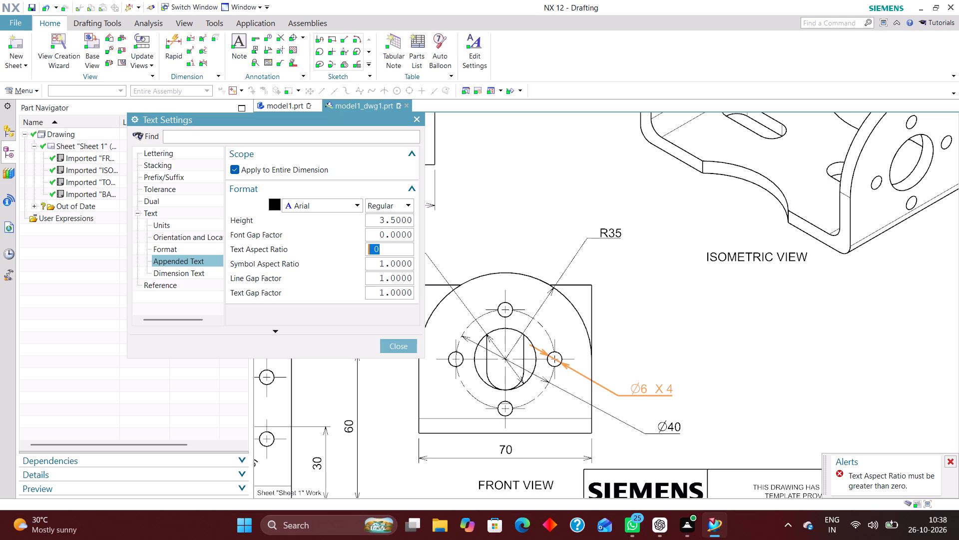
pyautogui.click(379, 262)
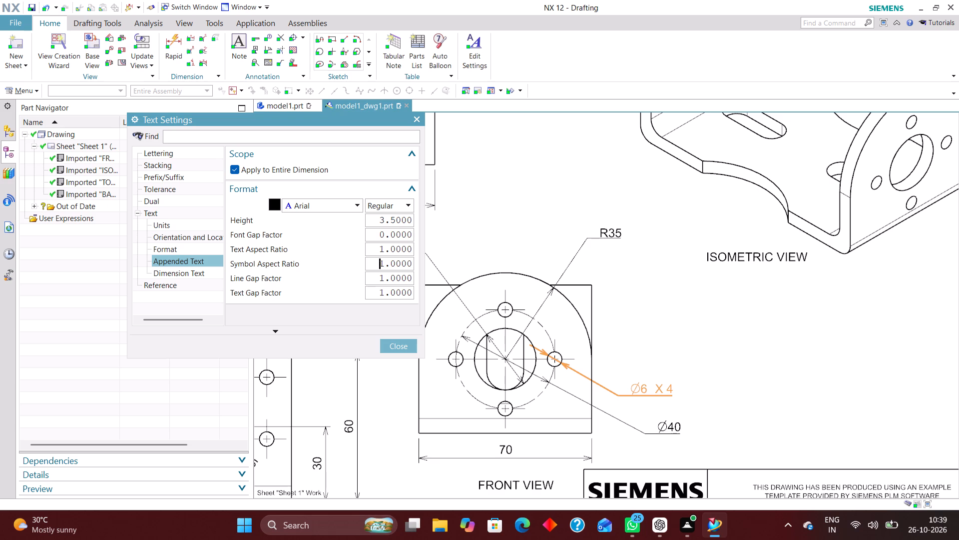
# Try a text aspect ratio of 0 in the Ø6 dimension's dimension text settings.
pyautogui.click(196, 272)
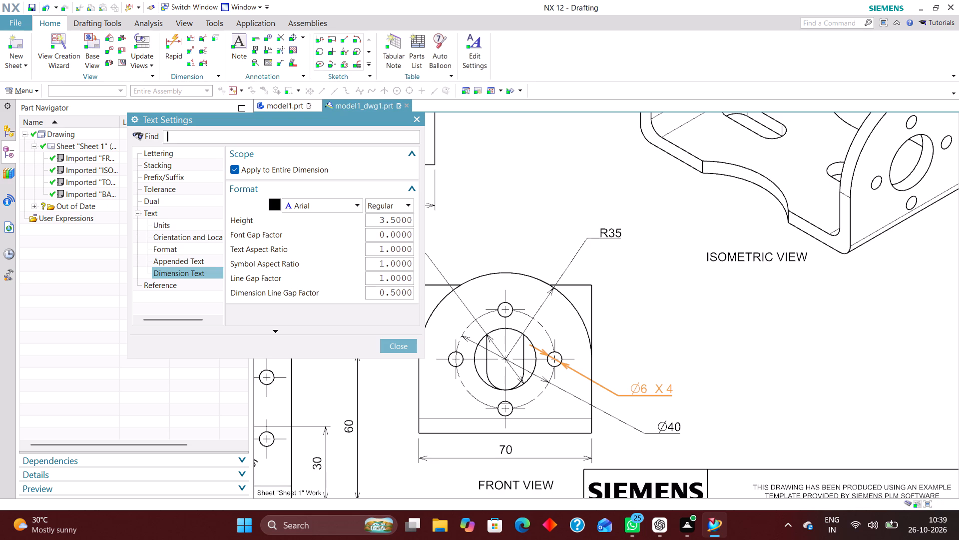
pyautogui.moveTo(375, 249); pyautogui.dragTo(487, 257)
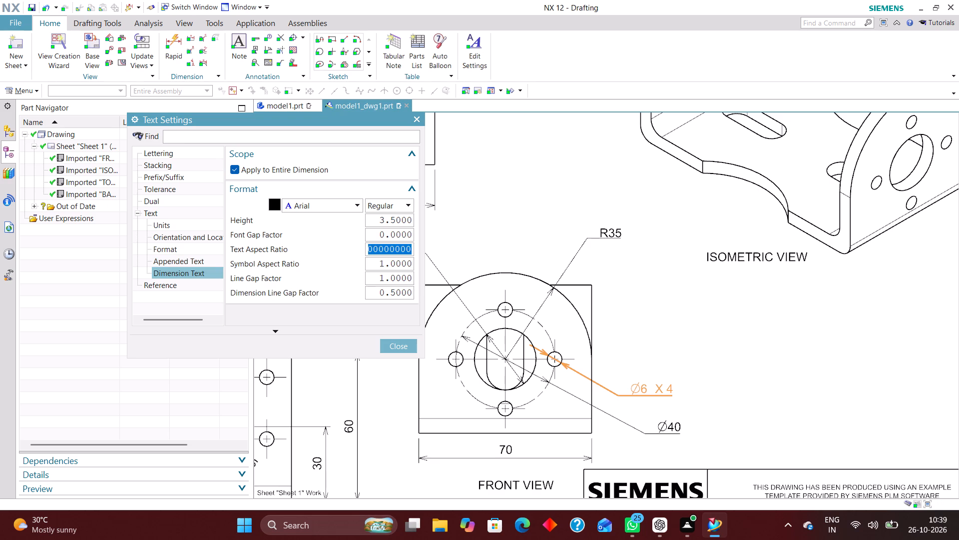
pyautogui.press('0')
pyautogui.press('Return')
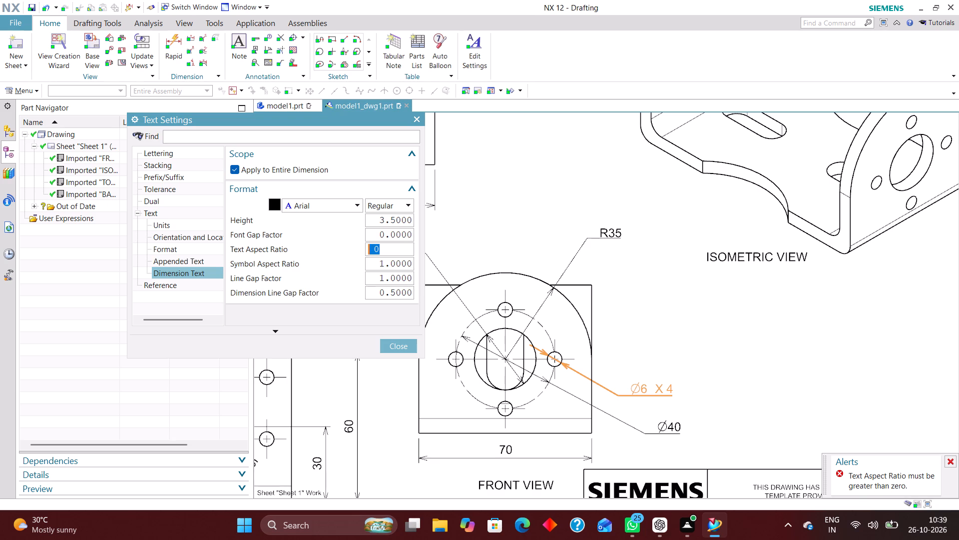
# Try a dimension line gap factor of 1 for the Ø6 dimension text, and set it to 0.
pyautogui.moveTo(370, 293); pyautogui.dragTo(544, 293)
pyautogui.press('1')
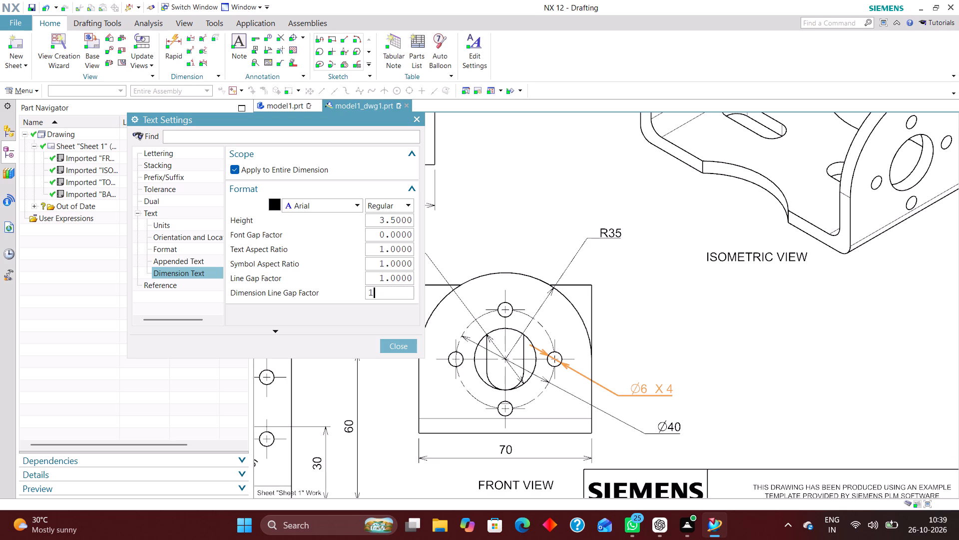
pyautogui.press('Return')
pyautogui.press('0')
pyautogui.press('Return')
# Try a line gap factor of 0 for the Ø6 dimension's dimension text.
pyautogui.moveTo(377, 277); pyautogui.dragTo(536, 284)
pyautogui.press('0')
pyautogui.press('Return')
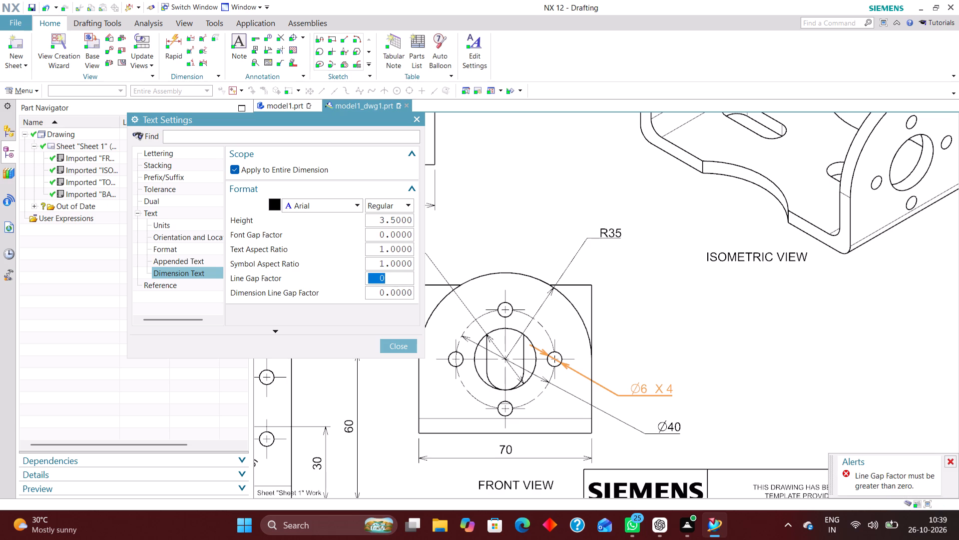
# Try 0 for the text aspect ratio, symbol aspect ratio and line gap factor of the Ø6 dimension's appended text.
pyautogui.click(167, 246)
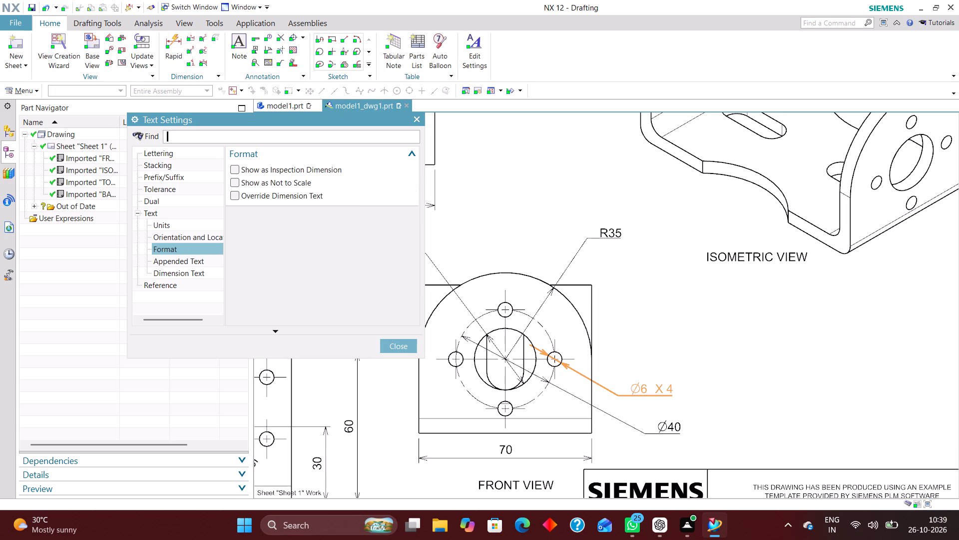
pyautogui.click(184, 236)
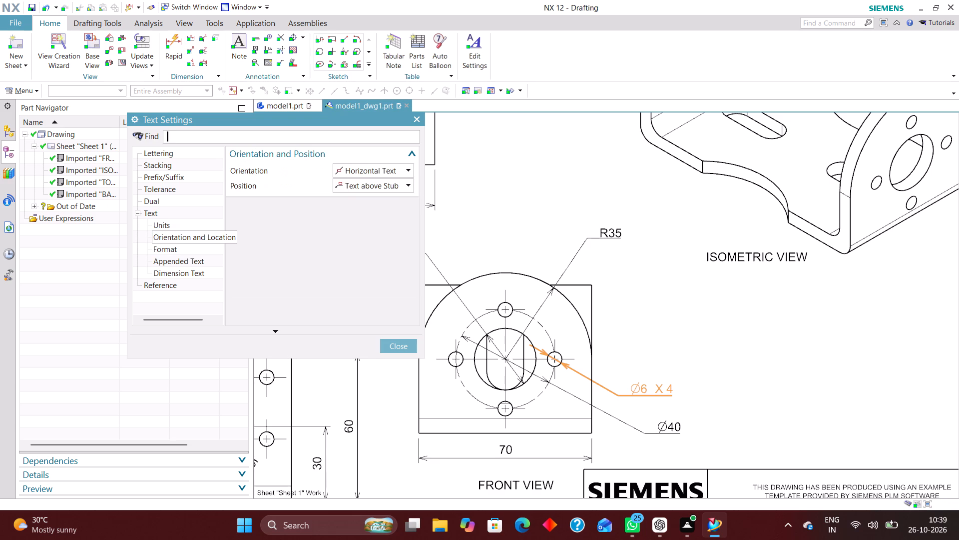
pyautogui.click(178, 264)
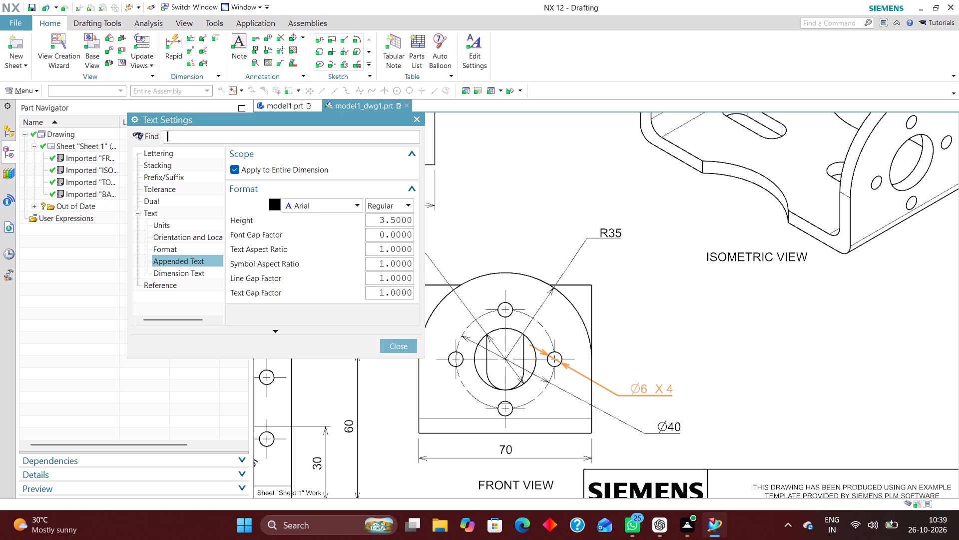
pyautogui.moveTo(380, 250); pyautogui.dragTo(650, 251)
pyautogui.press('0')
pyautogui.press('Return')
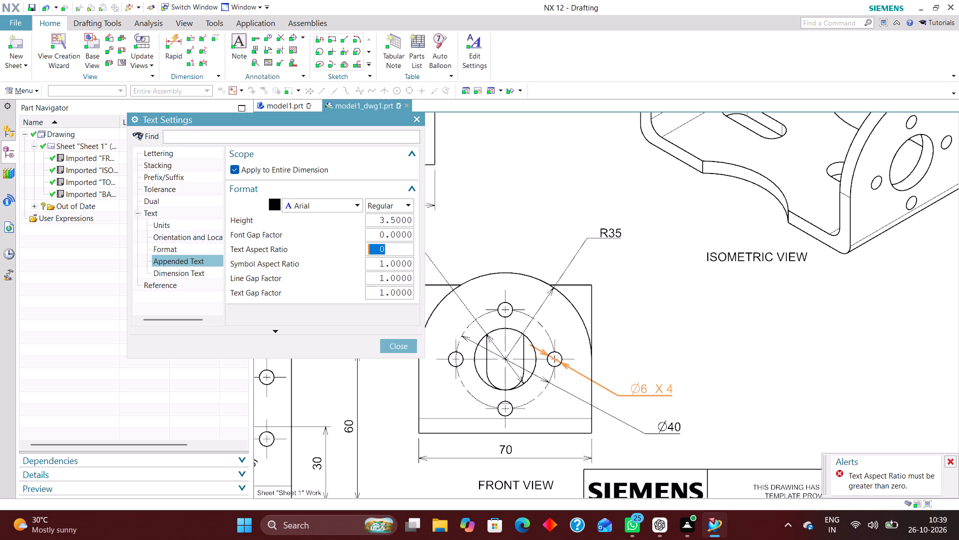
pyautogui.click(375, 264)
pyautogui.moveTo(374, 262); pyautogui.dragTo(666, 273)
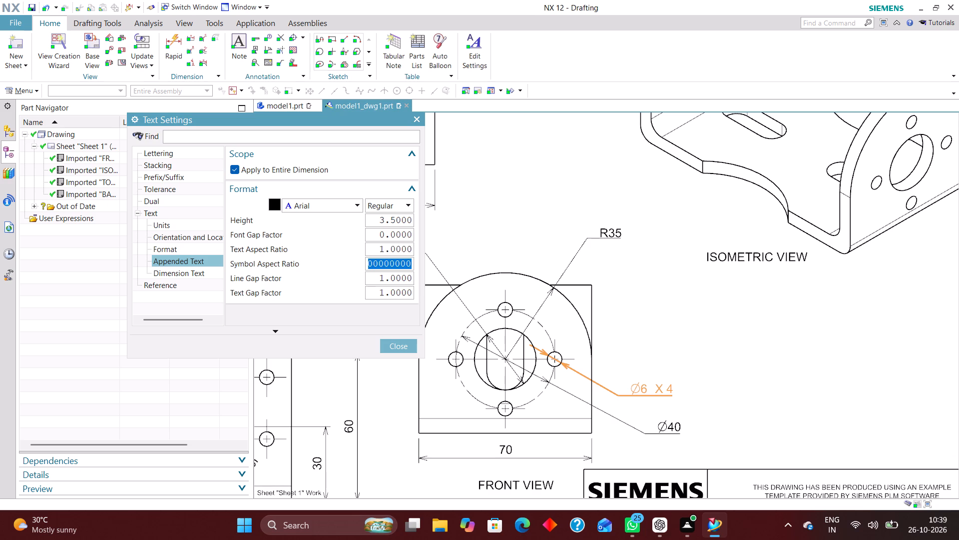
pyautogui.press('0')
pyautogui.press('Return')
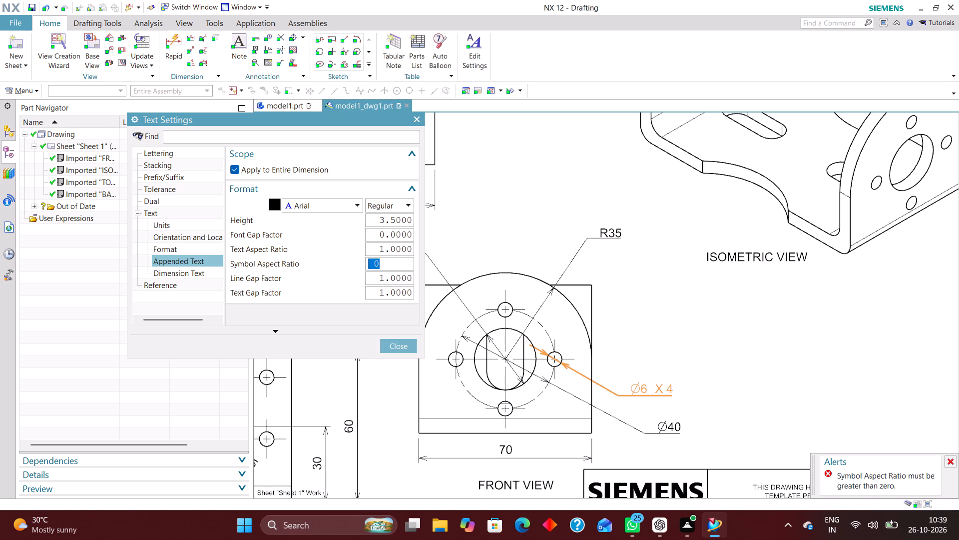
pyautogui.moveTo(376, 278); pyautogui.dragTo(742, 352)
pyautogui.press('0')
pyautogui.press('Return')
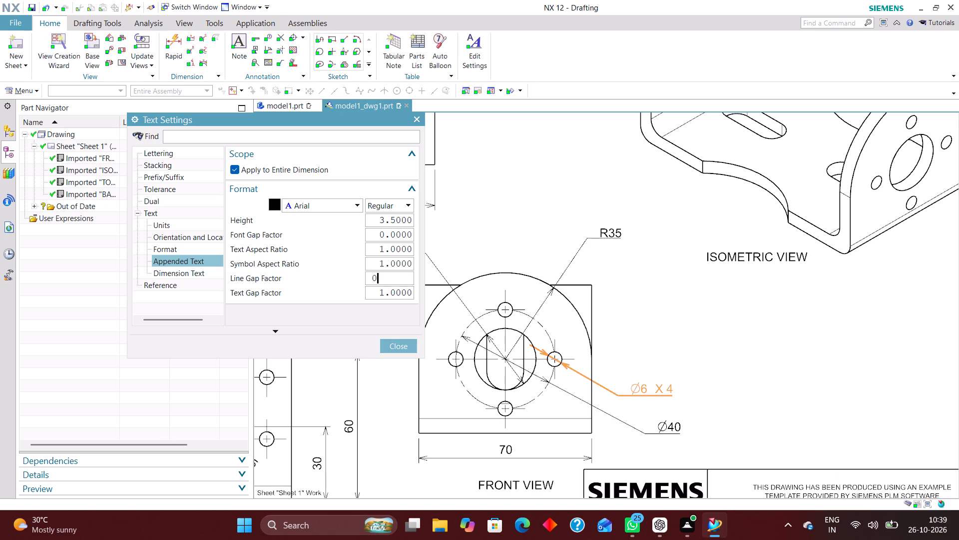
# Try text gap factors of 0 and 0.2 for the Ø6 dimension's appended text, and set it to 0.3.
pyautogui.moveTo(373, 292); pyautogui.dragTo(647, 310)
pyautogui.press('0')
pyautogui.press('Return')
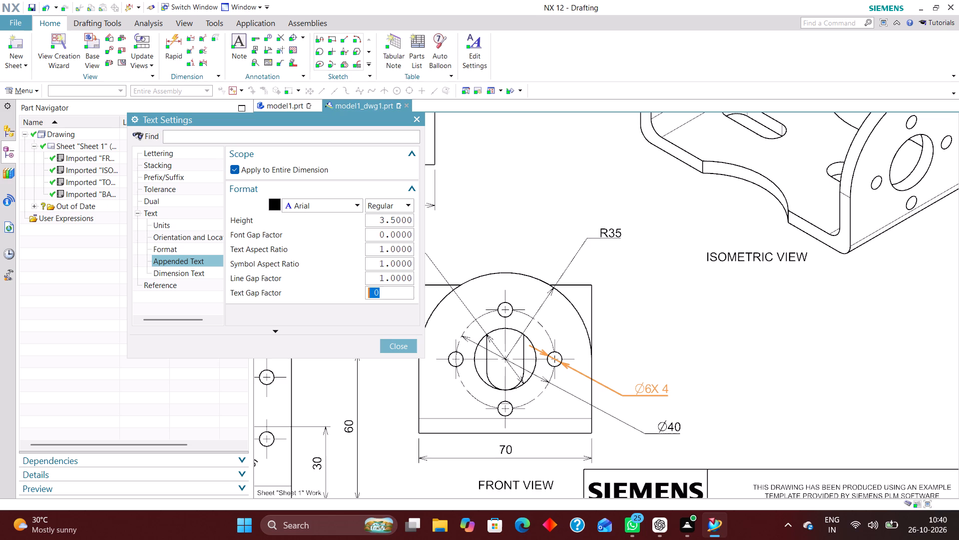
pyautogui.write('0.2')
pyautogui.press('Return')
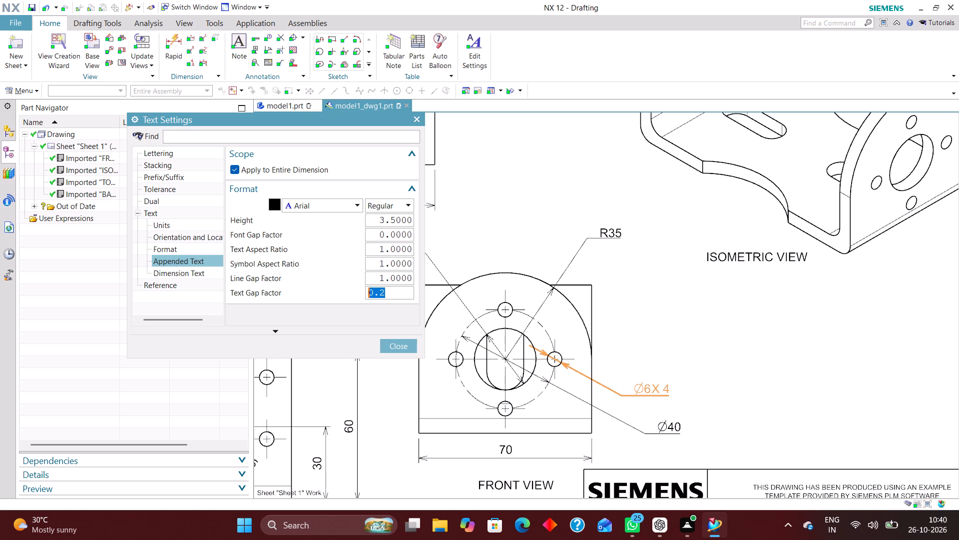
pyautogui.write('0.3')
pyautogui.press('Return')
pyautogui.click(402, 345)
pyautogui.click(286, 297)
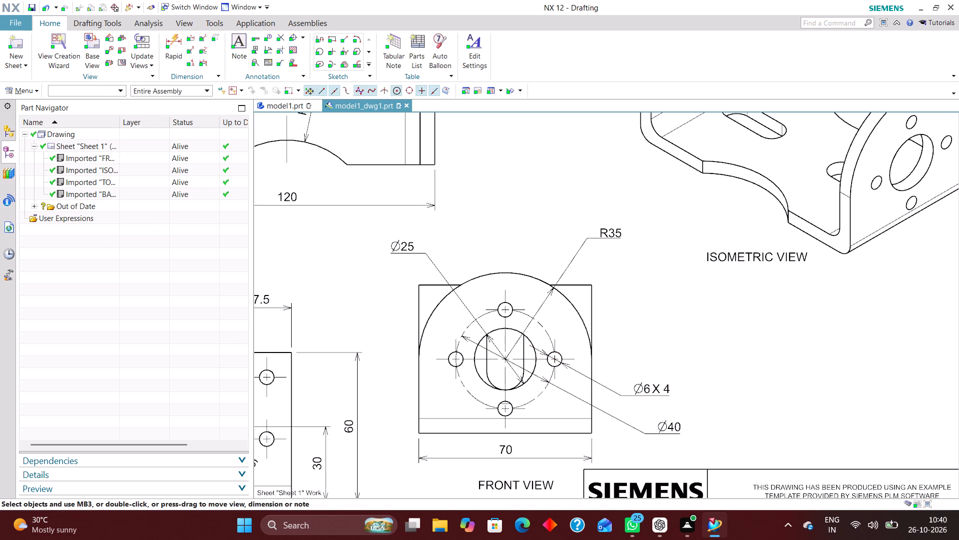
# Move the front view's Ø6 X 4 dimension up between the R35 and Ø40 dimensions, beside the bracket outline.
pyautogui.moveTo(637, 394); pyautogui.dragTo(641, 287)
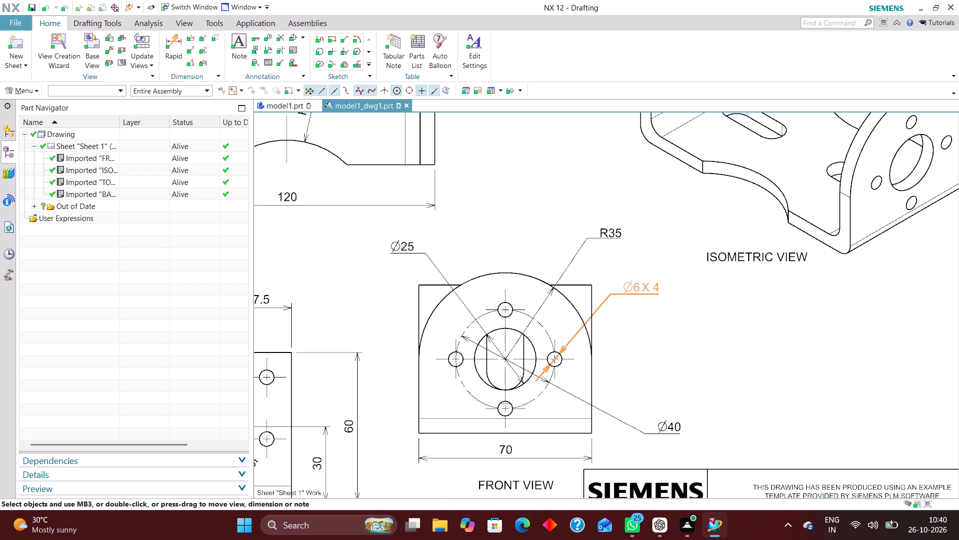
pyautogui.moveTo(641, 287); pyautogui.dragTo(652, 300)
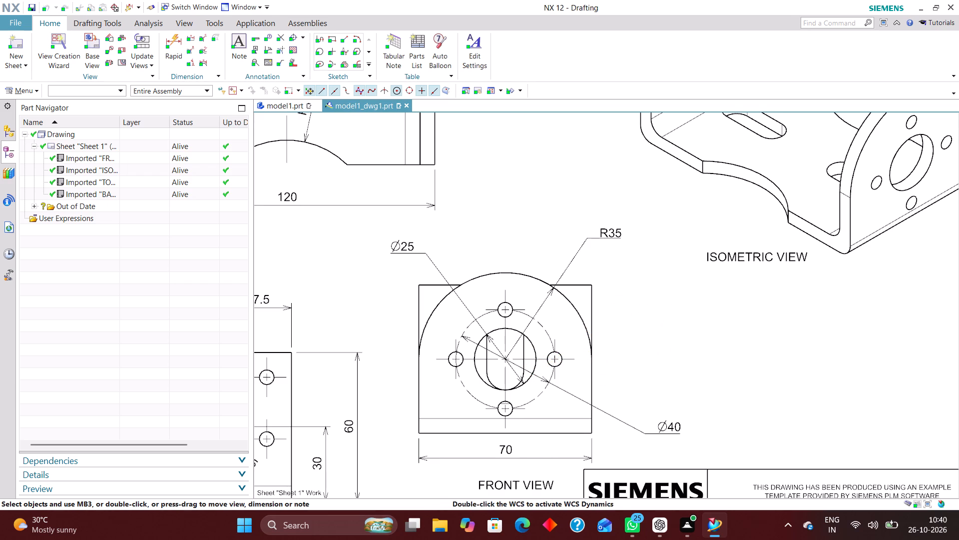
# Extend the appended text of the front view's Ø6 dimension to read X 4 HOLES.
pyautogui.scroll(-2, 778, 324)
pyautogui.scroll(2, 710, 312)
pyautogui.doubleClick(709, 309)
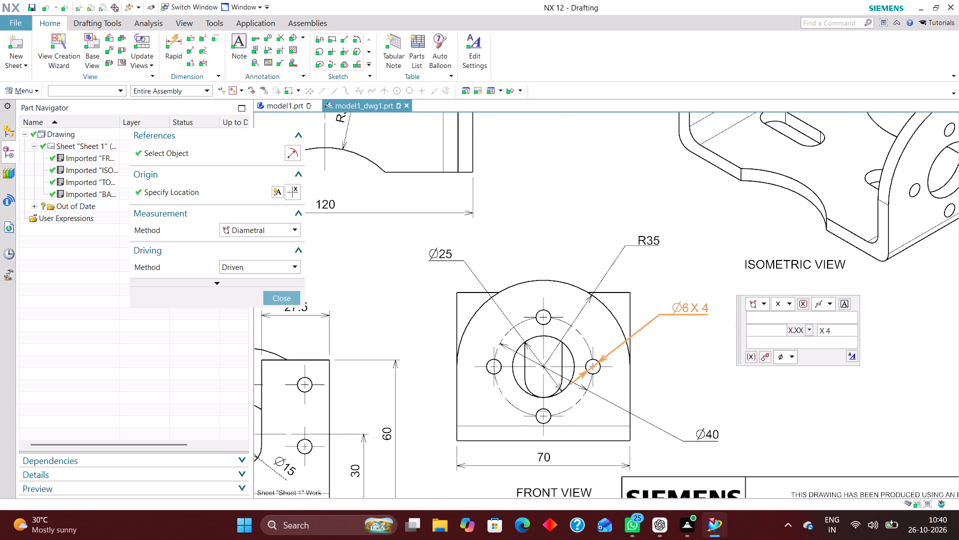
pyautogui.click(841, 330)
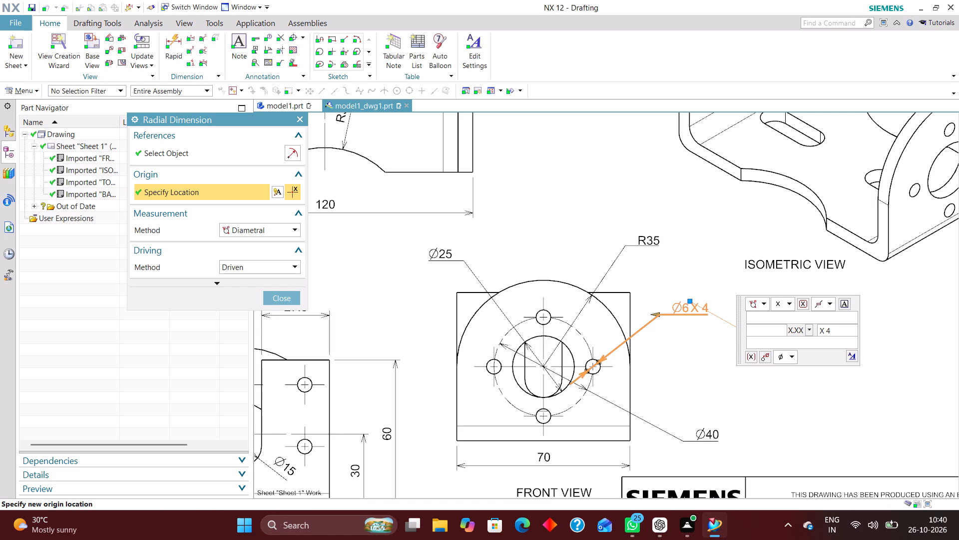
pyautogui.press('space')
pyautogui.write('HOLES')
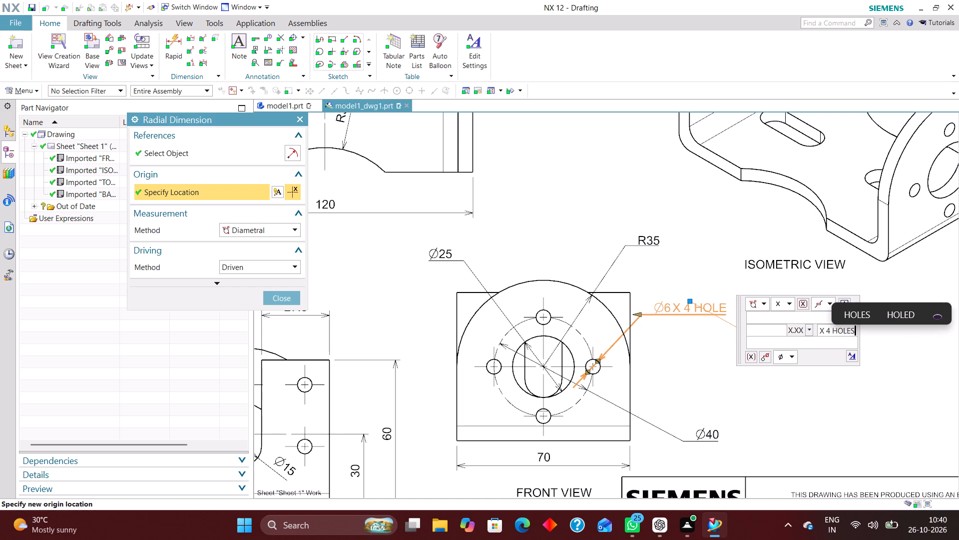
pyautogui.press('Return')
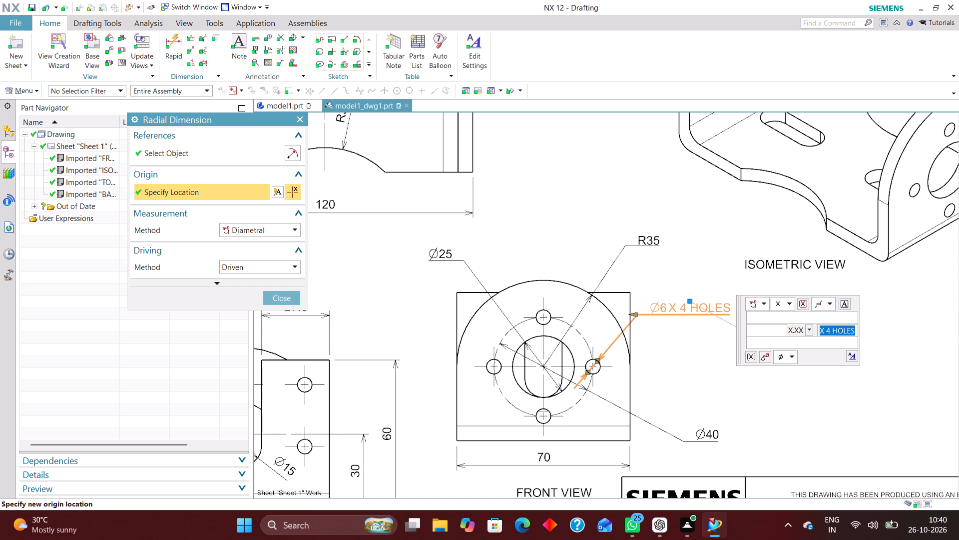
# Reposition the Ø6 X 4 HOLES dimension beside the front view, between the R35 and Ø40 dimensions.
pyautogui.click(821, 453)
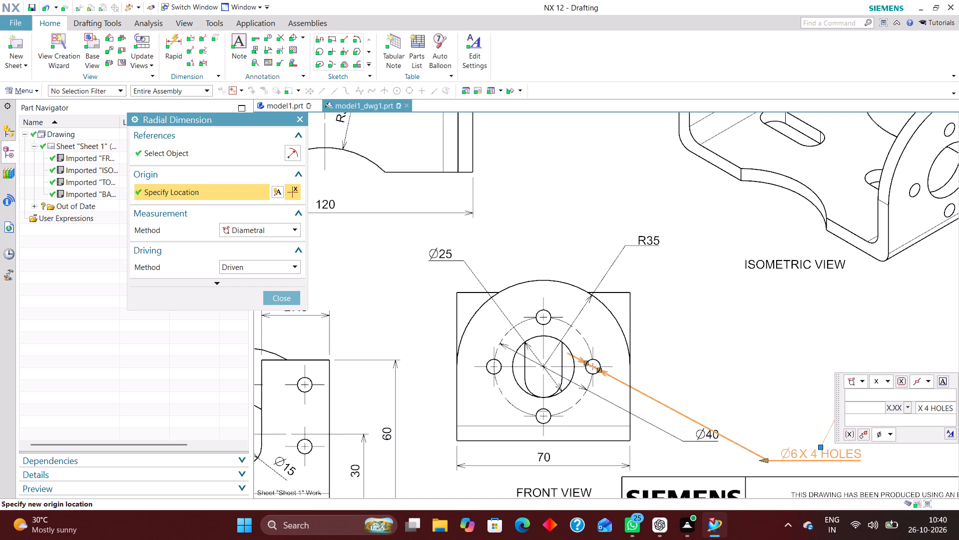
pyautogui.moveTo(808, 458); pyautogui.dragTo(693, 318)
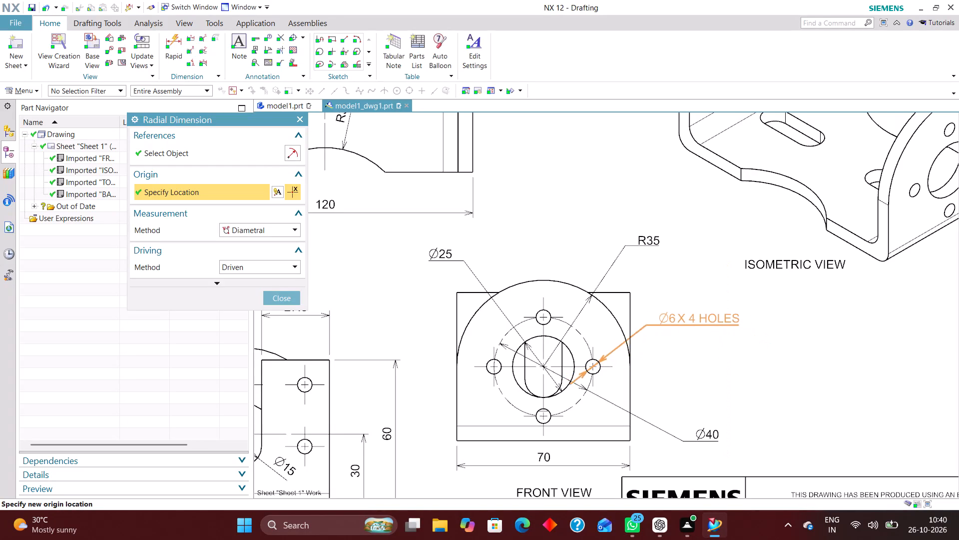
pyautogui.moveTo(693, 318); pyautogui.dragTo(688, 329)
pyautogui.click(279, 297)
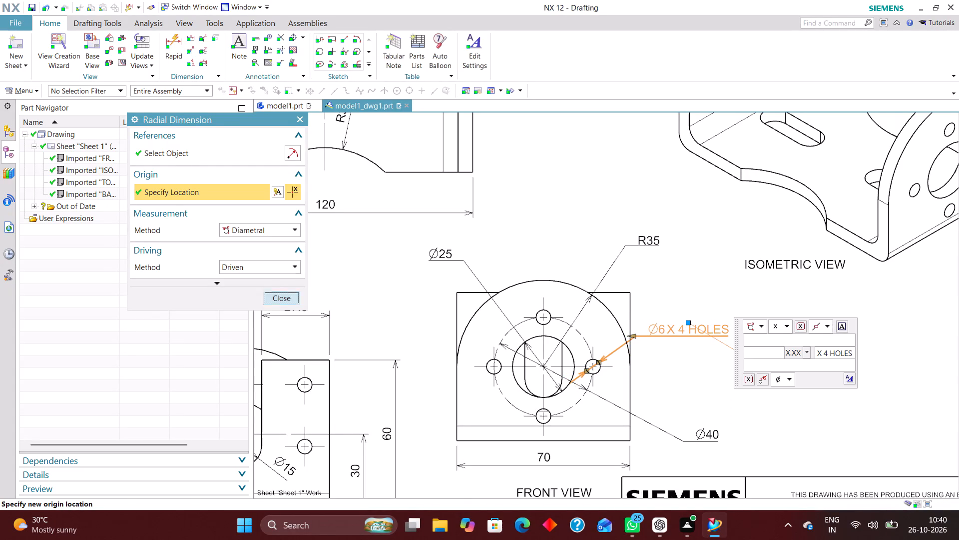
# Add a diametral dimension to the lower-left small hole in the back view, with its text below and right of the hole.
pyautogui.scroll(-2, 751, 345)
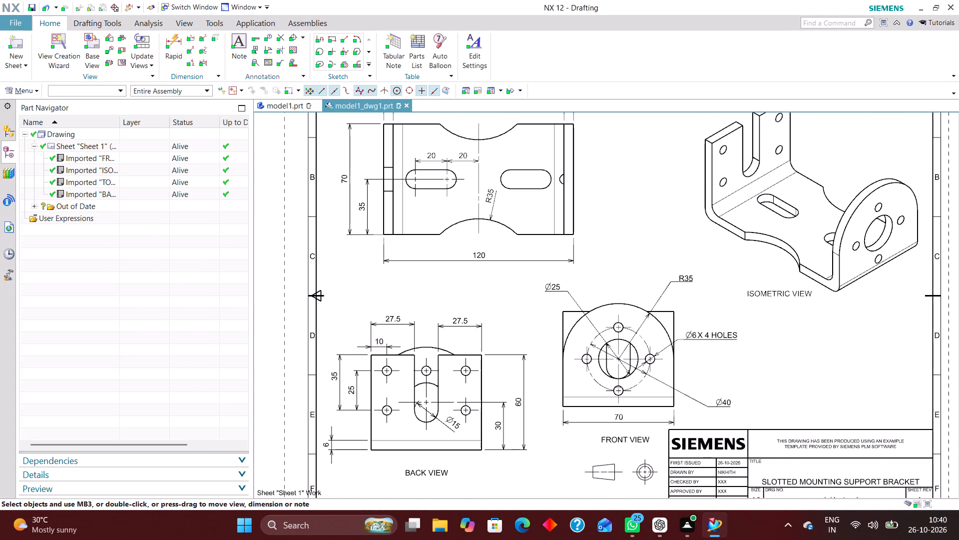
pyautogui.scroll(-2, 771, 347)
pyautogui.scroll(4, 533, 400)
pyautogui.scroll(-2, 546, 367)
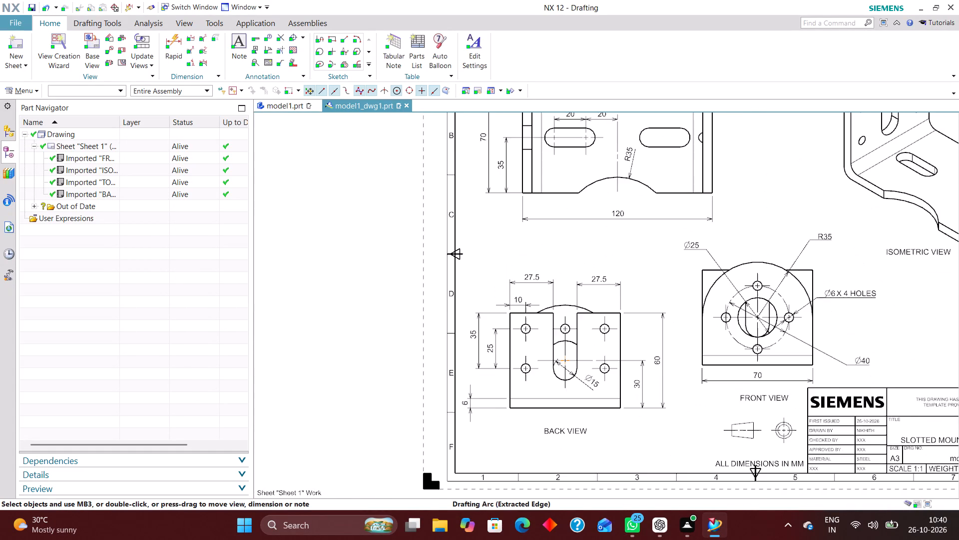
pyautogui.scroll(1, 545, 395)
pyautogui.scroll(-1, 563, 371)
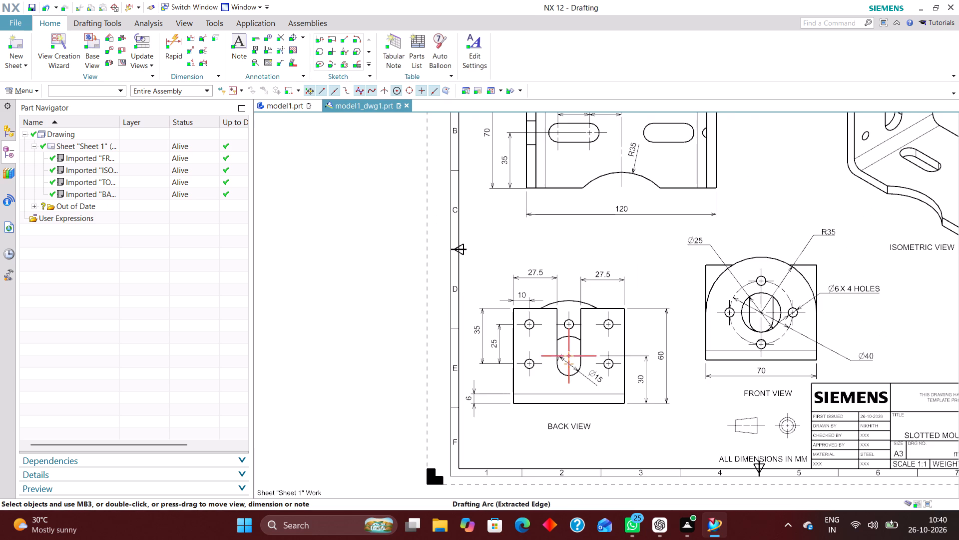
pyautogui.scroll(-1, 529, 370)
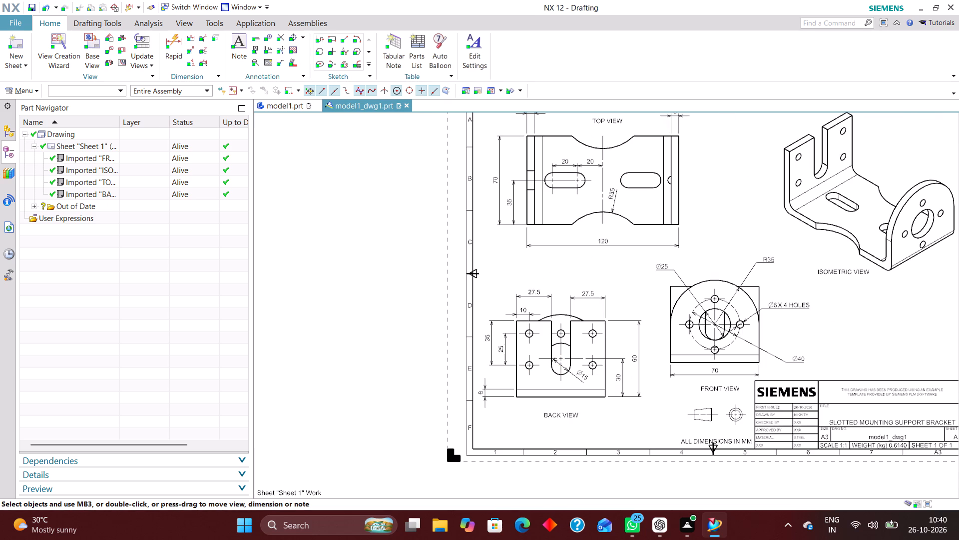
pyautogui.click(171, 34)
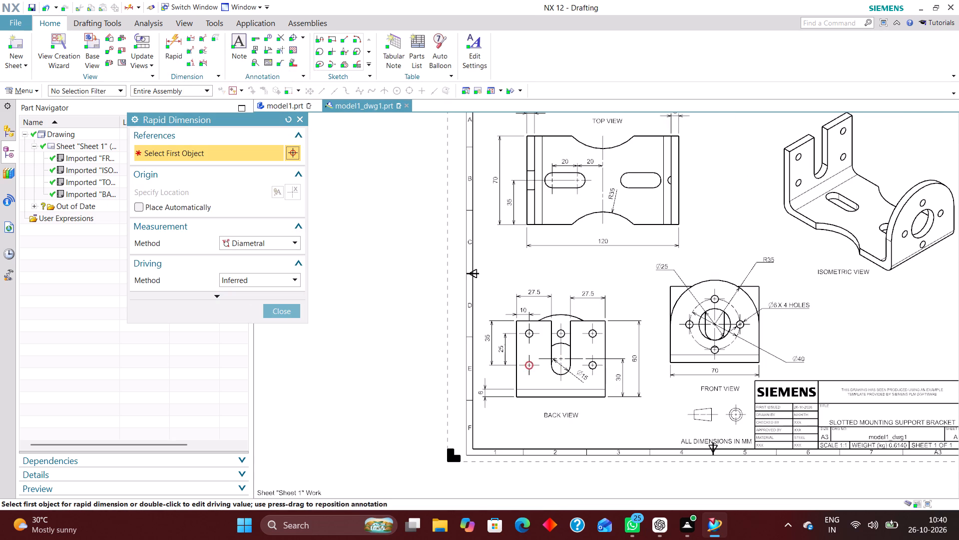
pyautogui.scroll(7, 530, 365)
pyautogui.click(534, 380)
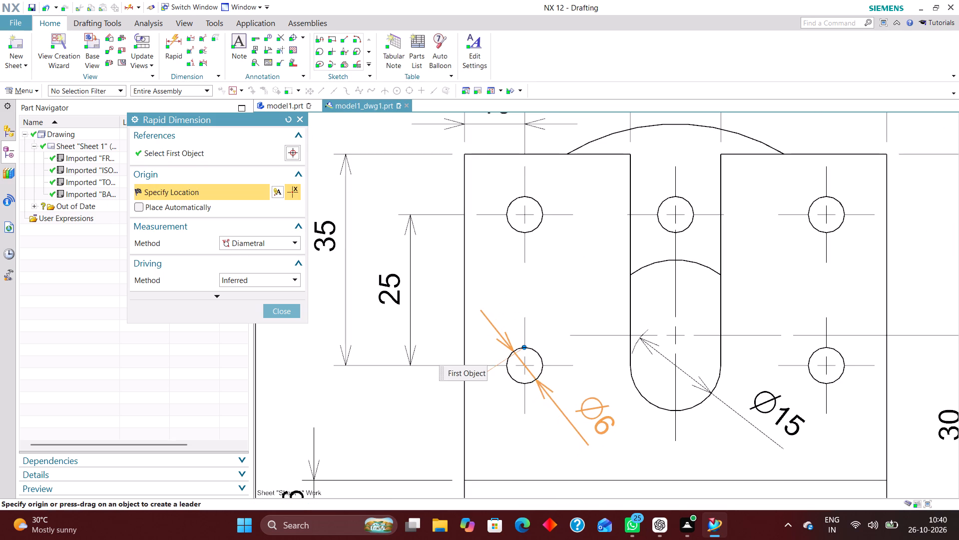
pyautogui.click(596, 414)
pyautogui.click(279, 309)
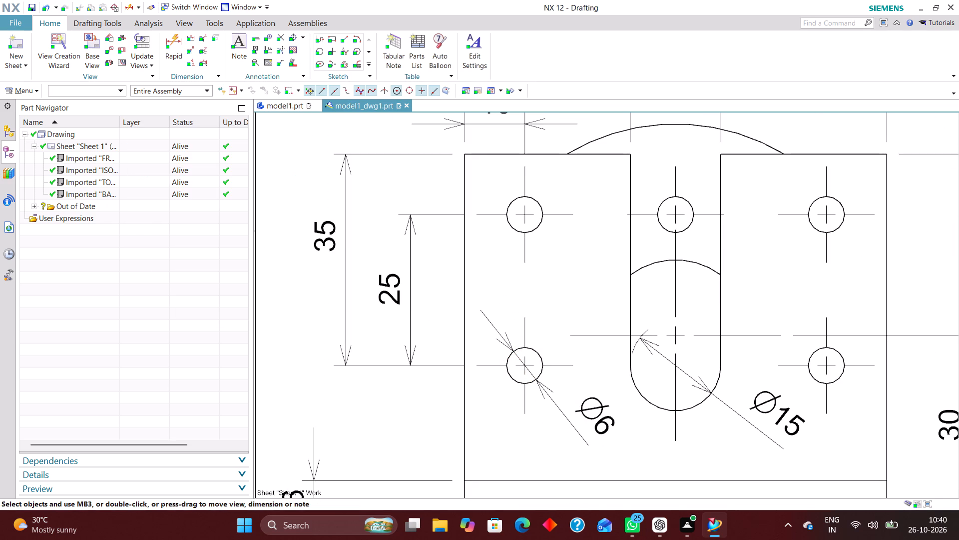
# Set the back view's Ø6 hole dimension to Horizontal Text orientation with Text above Stub position.
pyautogui.scroll(-4, 518, 354)
pyautogui.scroll(3, 556, 398)
pyautogui.doubleClick(539, 365)
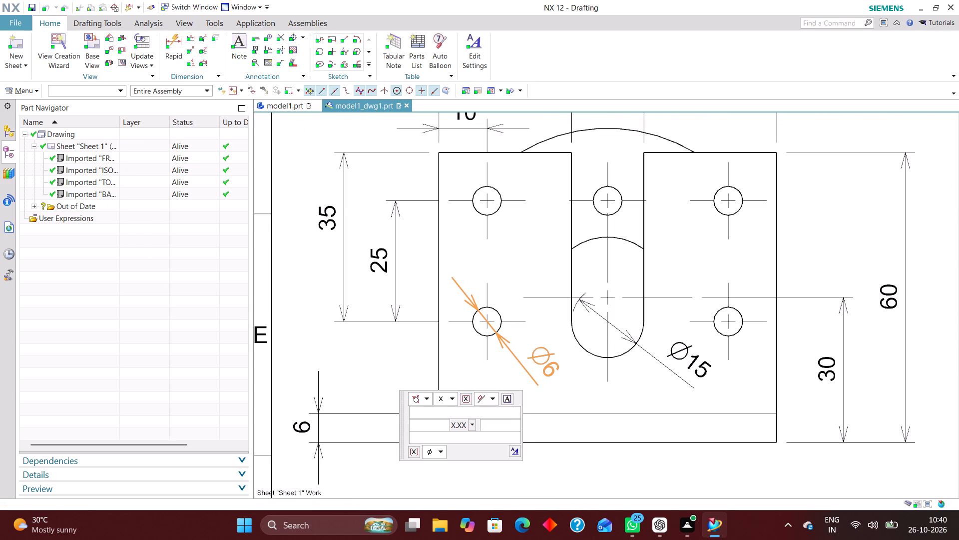
pyautogui.click(519, 449)
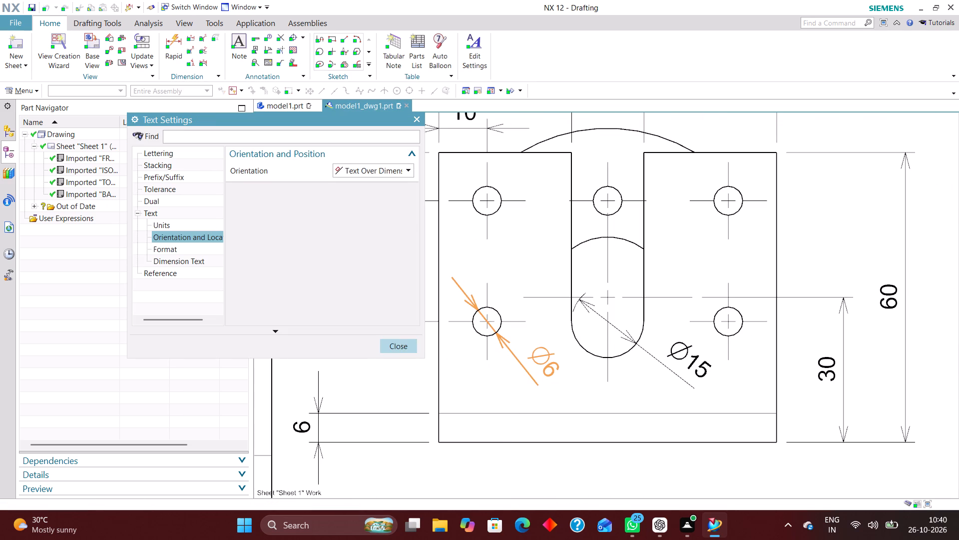
pyautogui.click(396, 169)
pyautogui.click(392, 182)
pyautogui.click(400, 186)
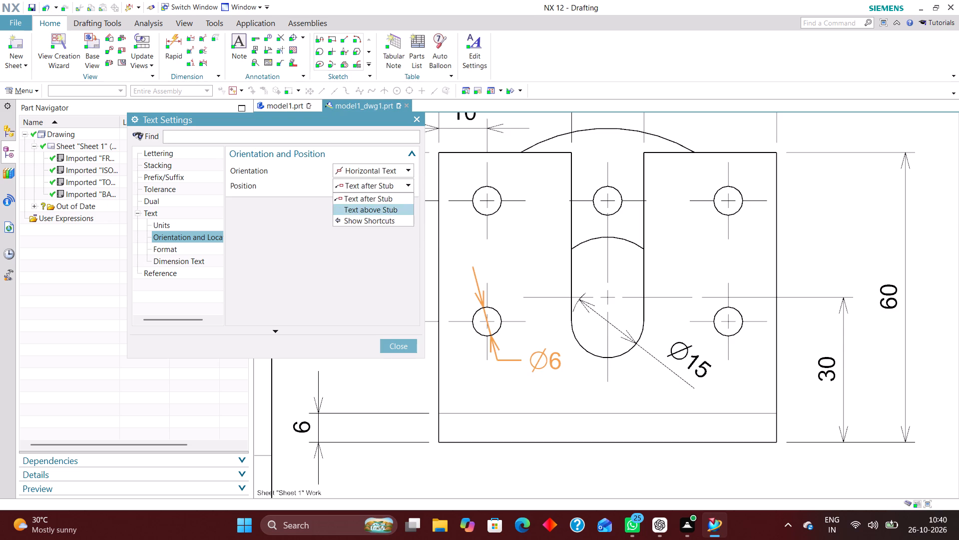
pyautogui.click(396, 209)
pyautogui.click(403, 345)
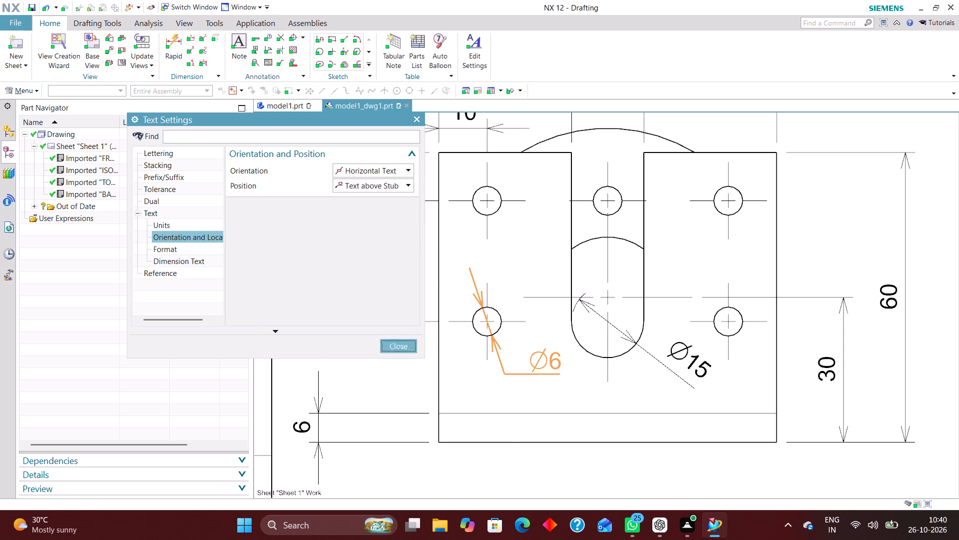
pyautogui.click(507, 442)
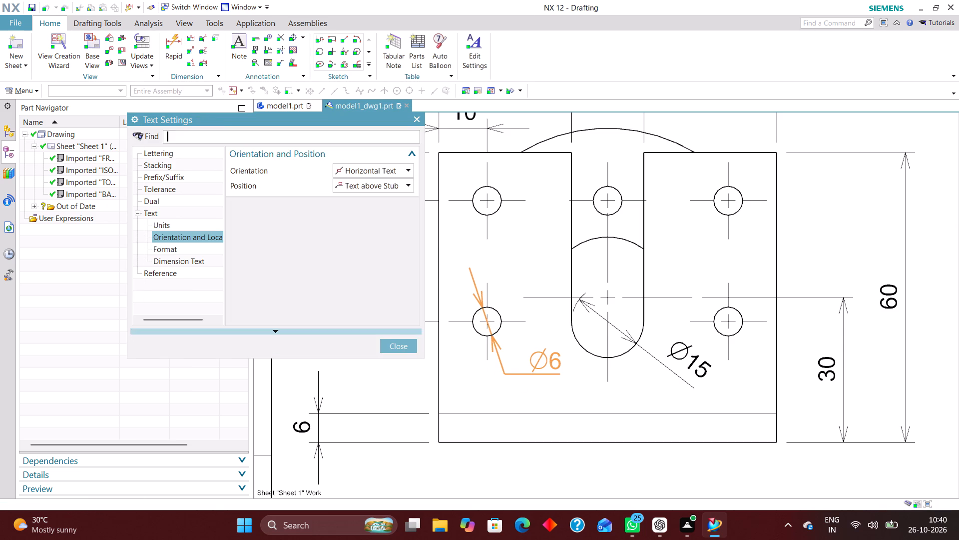
pyautogui.click(185, 256)
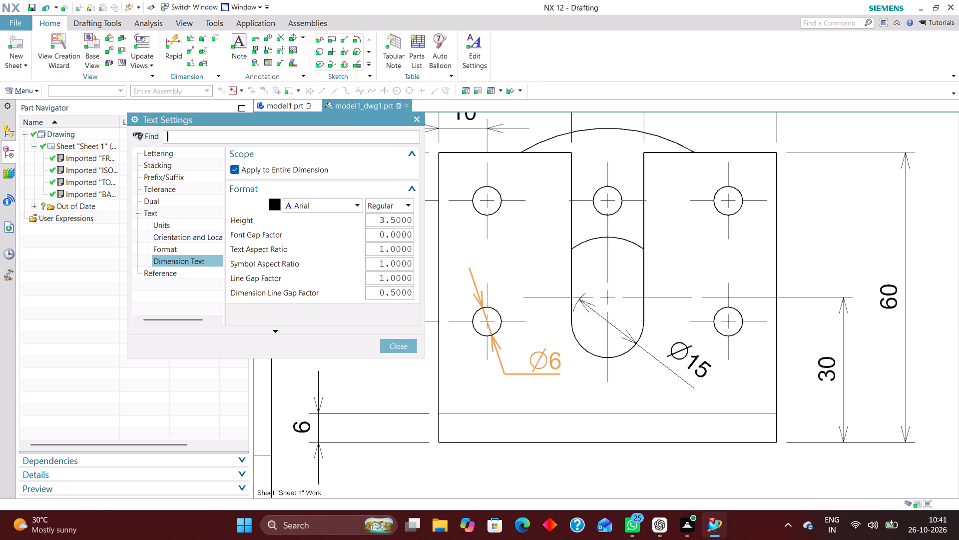
pyautogui.click(400, 341)
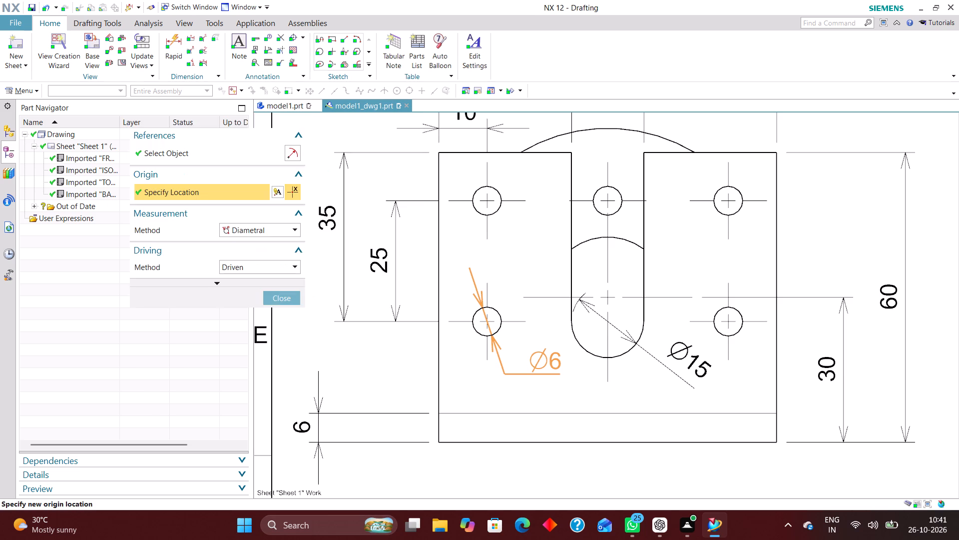
pyautogui.click(282, 297)
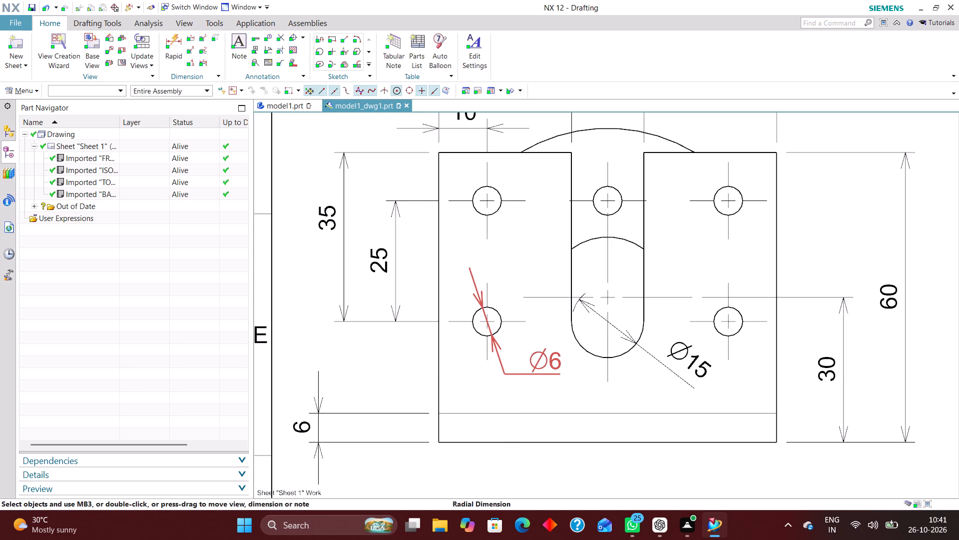
# Append the text X 4 HOLES to the Ø6 dimension of the lower-left hole in the back view.
pyautogui.doubleClick(525, 374)
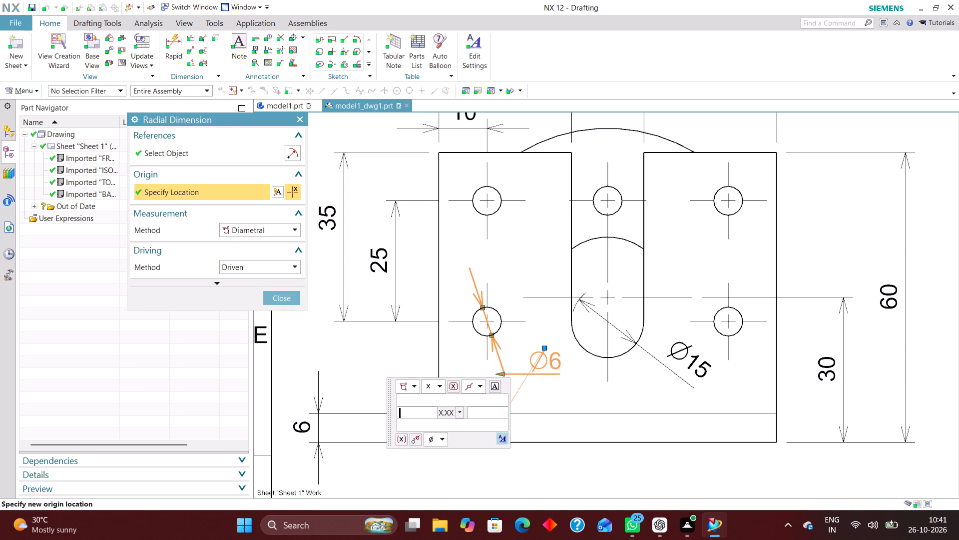
pyautogui.click(501, 437)
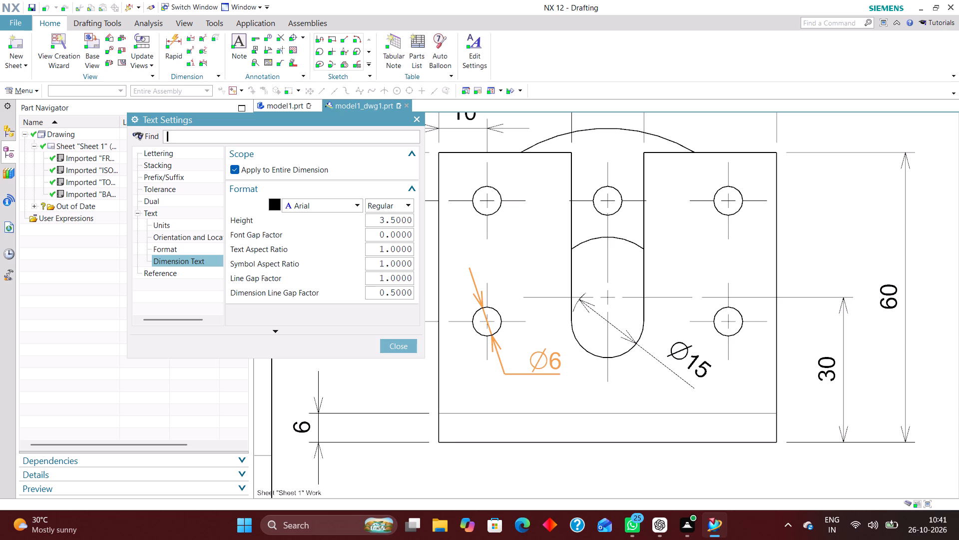
pyautogui.click(405, 347)
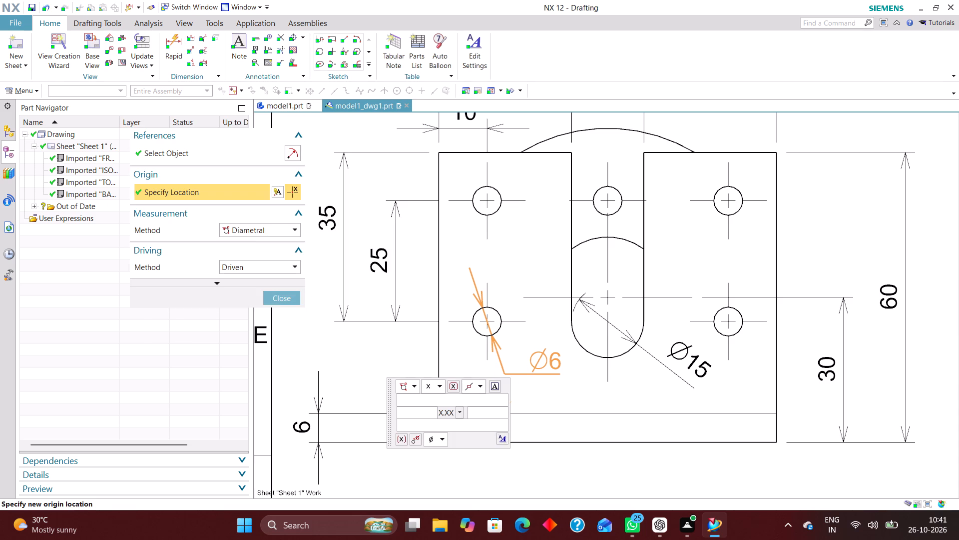
pyautogui.click(479, 409)
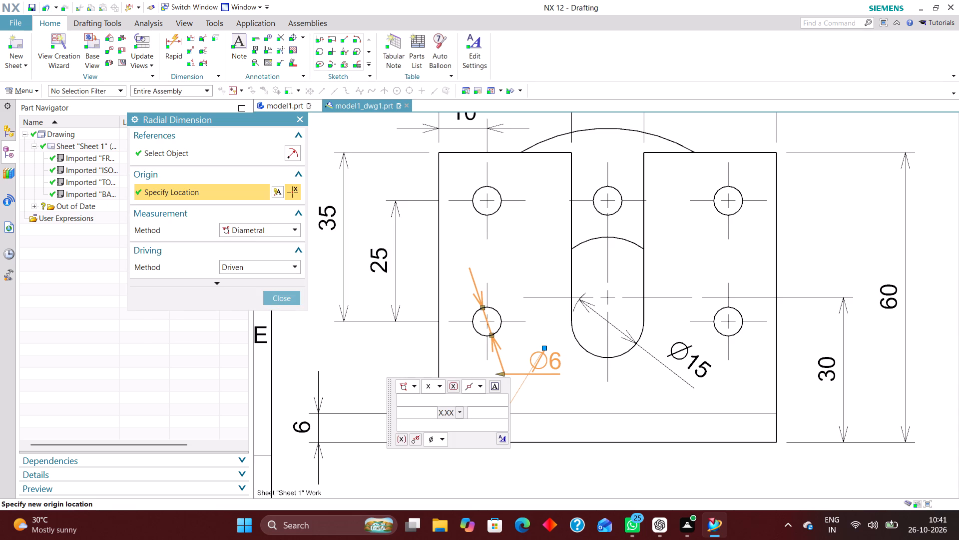
pyautogui.write('X')
pyautogui.press('space')
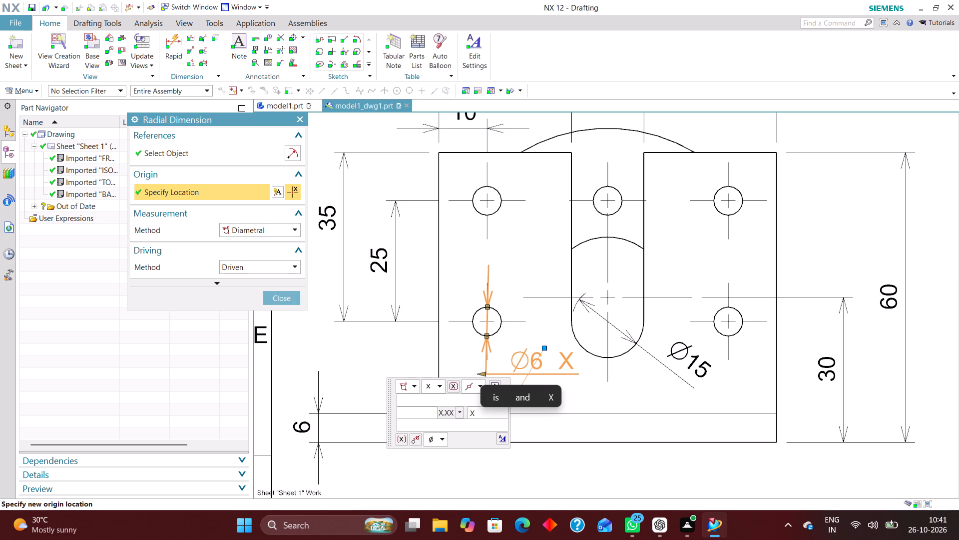
pyautogui.press('4')
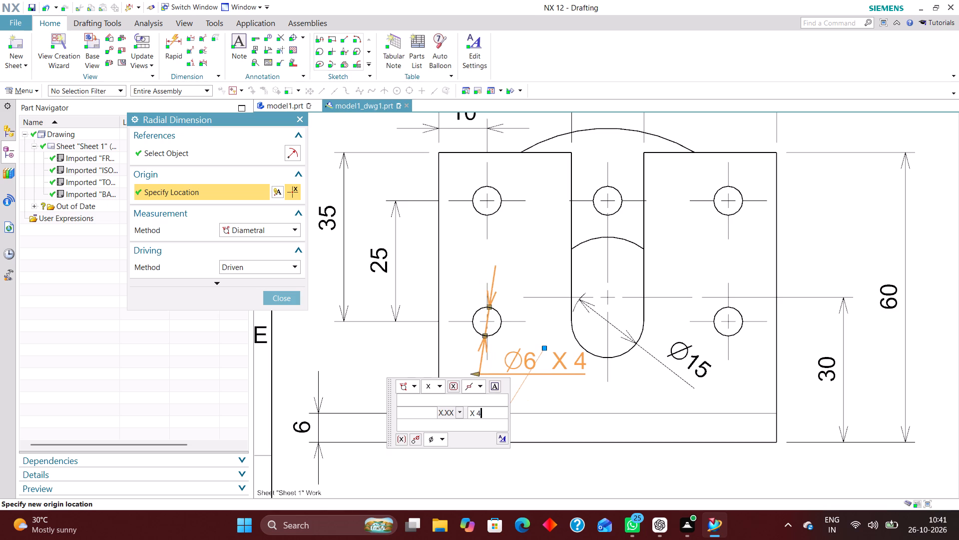
pyautogui.press('space')
pyautogui.write('HOLES')
pyautogui.press('Return')
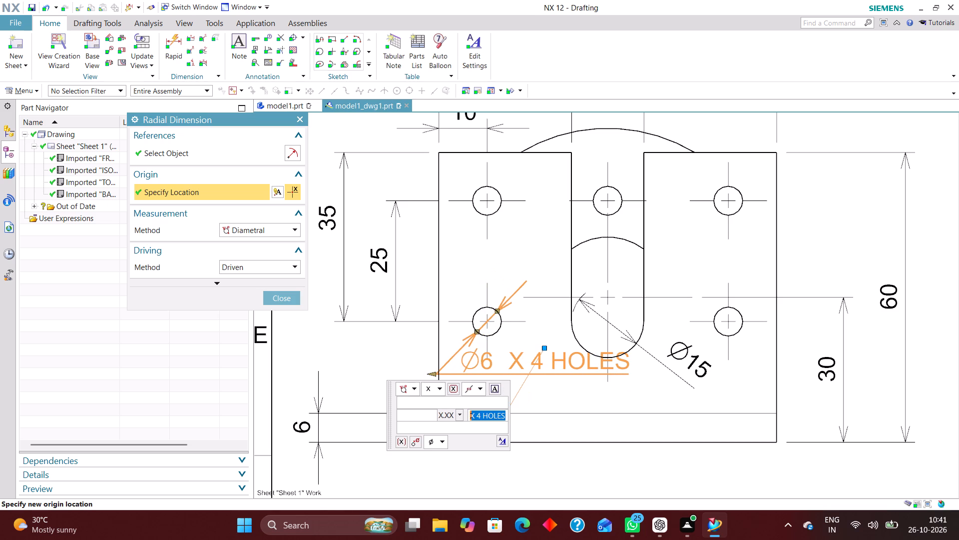
pyautogui.click(280, 297)
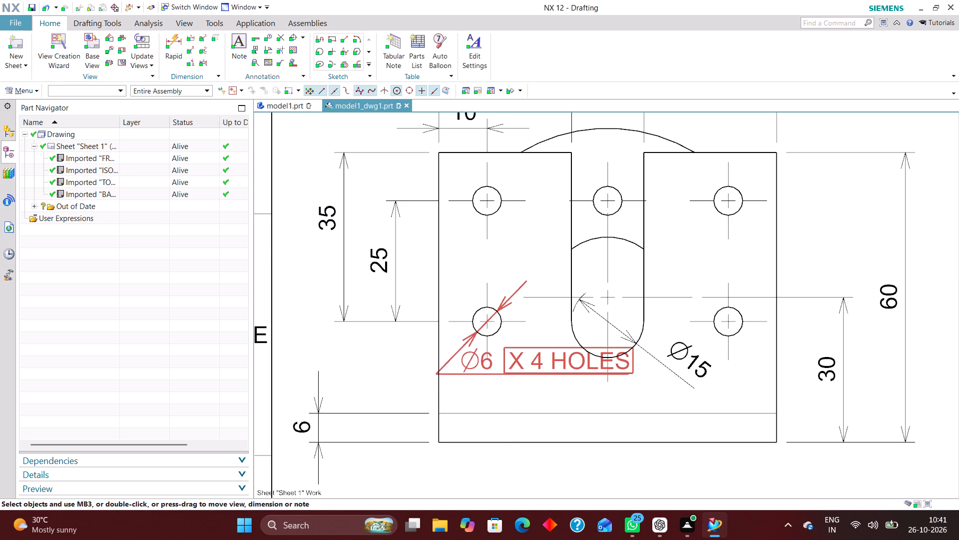
# Reposition the back view's Ø6 X 4 HOLES dimension below the view's lower-left corner, level with and left of the BACK VIEW label.
pyautogui.moveTo(477, 371); pyautogui.dragTo(562, 476)
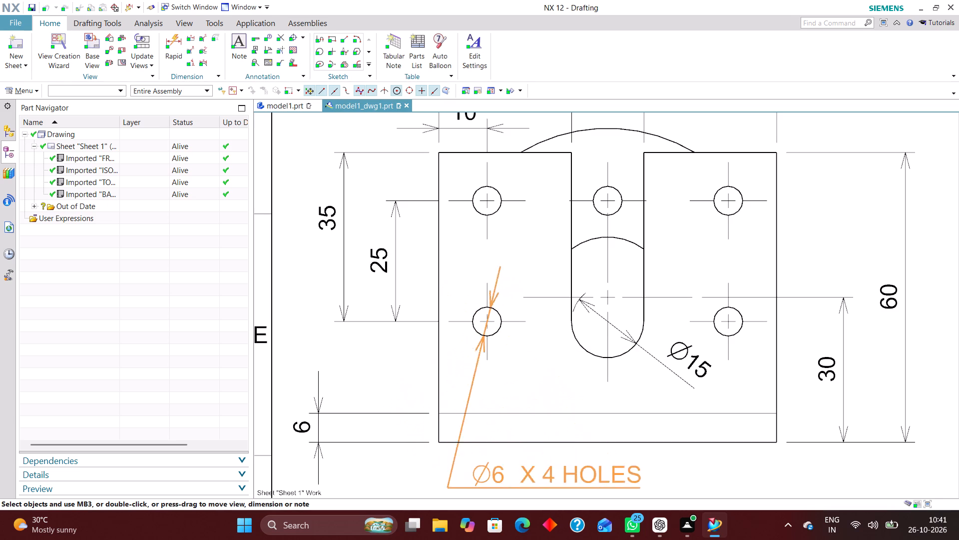
pyautogui.moveTo(562, 476); pyautogui.dragTo(598, 475)
pyautogui.scroll(-3, 501, 351)
pyautogui.click(505, 418)
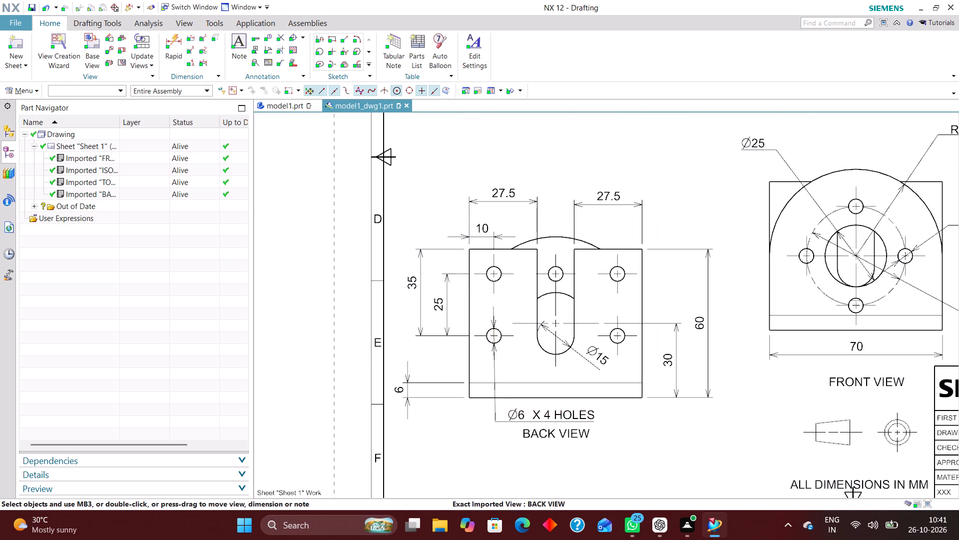
pyautogui.moveTo(514, 416); pyautogui.dragTo(519, 416)
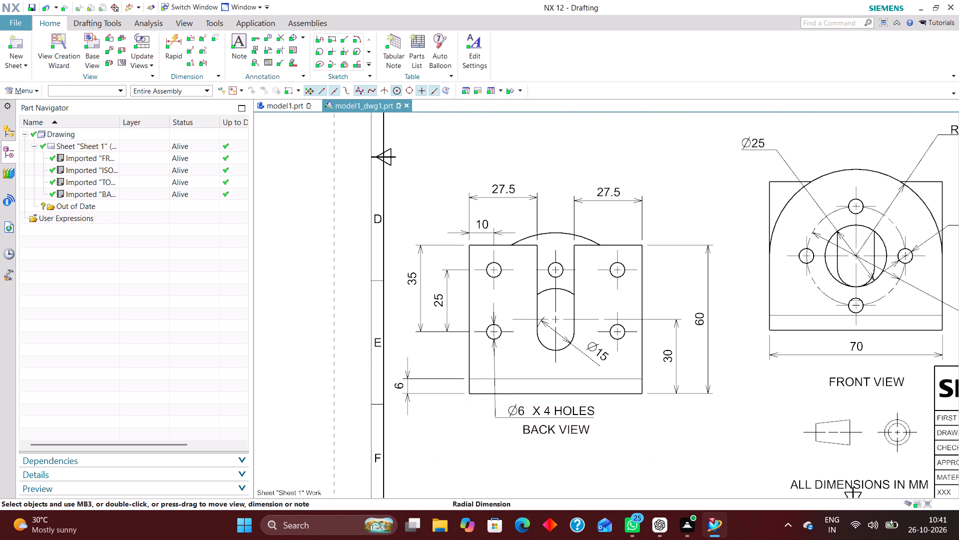
pyautogui.moveTo(519, 416); pyautogui.dragTo(442, 457)
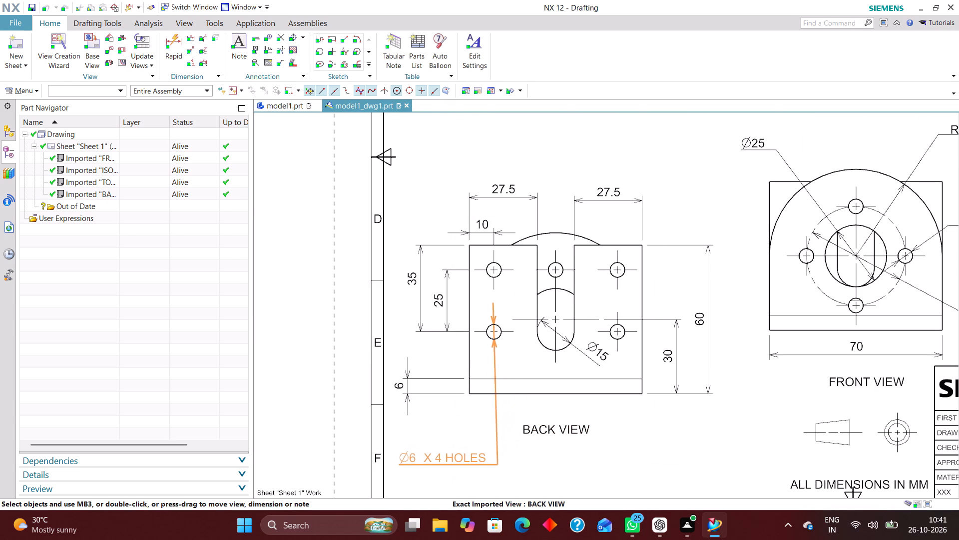
pyautogui.moveTo(442, 457); pyautogui.dragTo(504, 322)
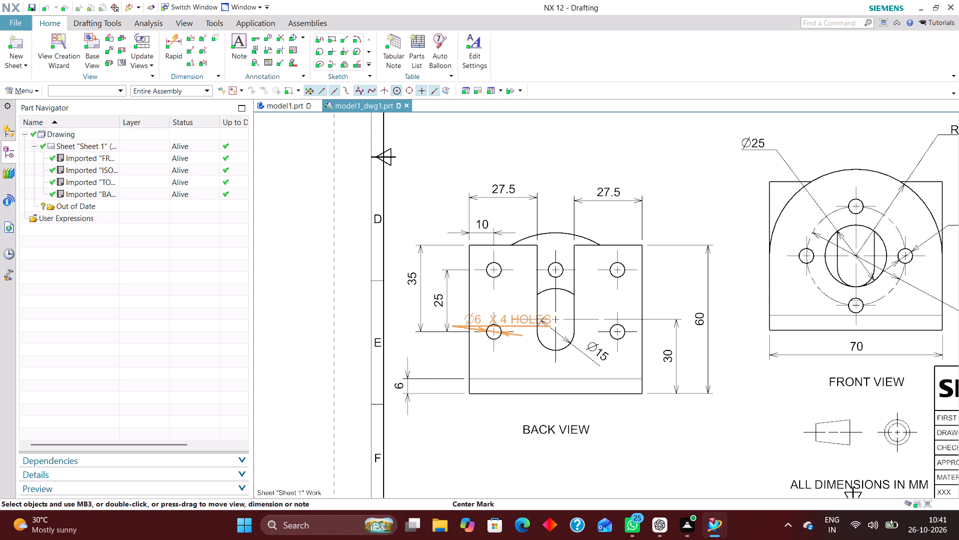
pyautogui.moveTo(504, 322); pyautogui.dragTo(684, 420)
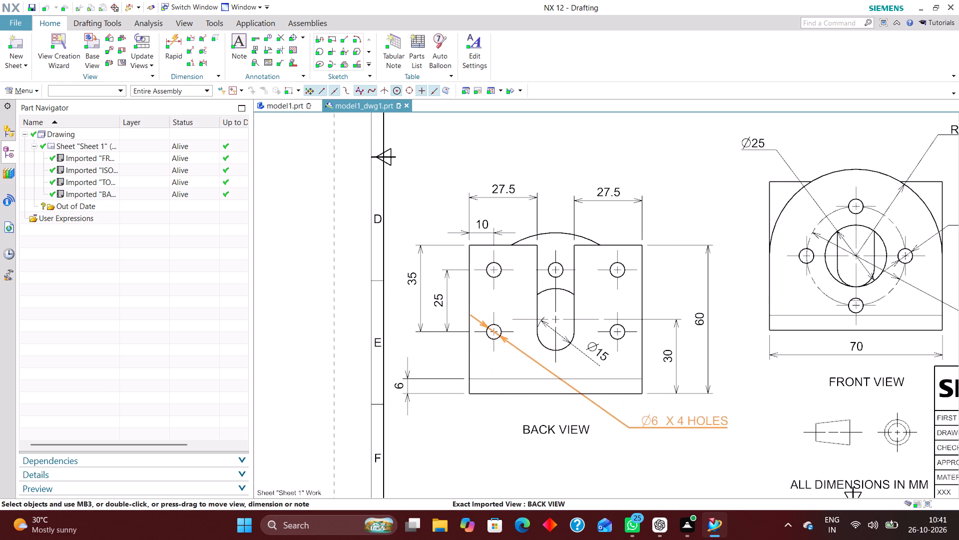
pyautogui.moveTo(684, 420); pyautogui.dragTo(679, 414)
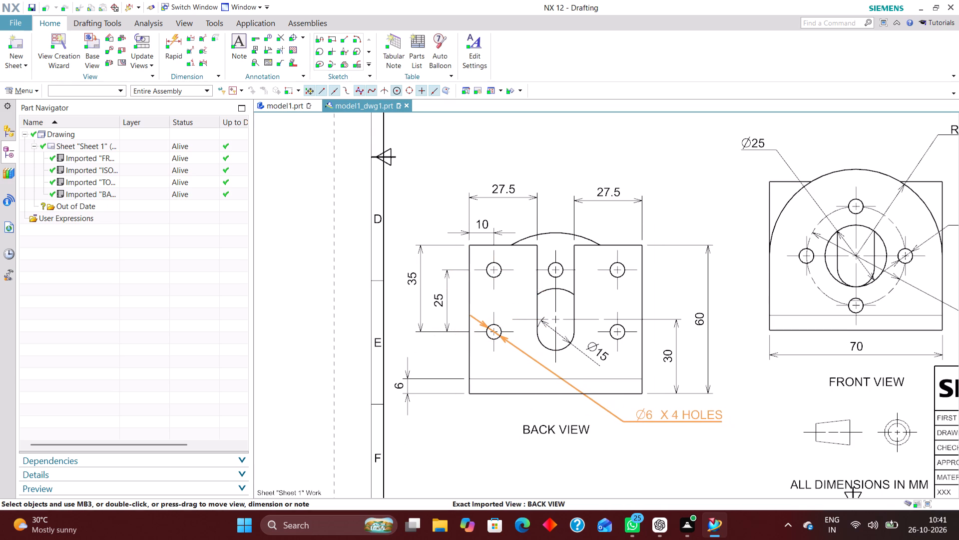
pyautogui.moveTo(679, 414); pyautogui.dragTo(680, 416)
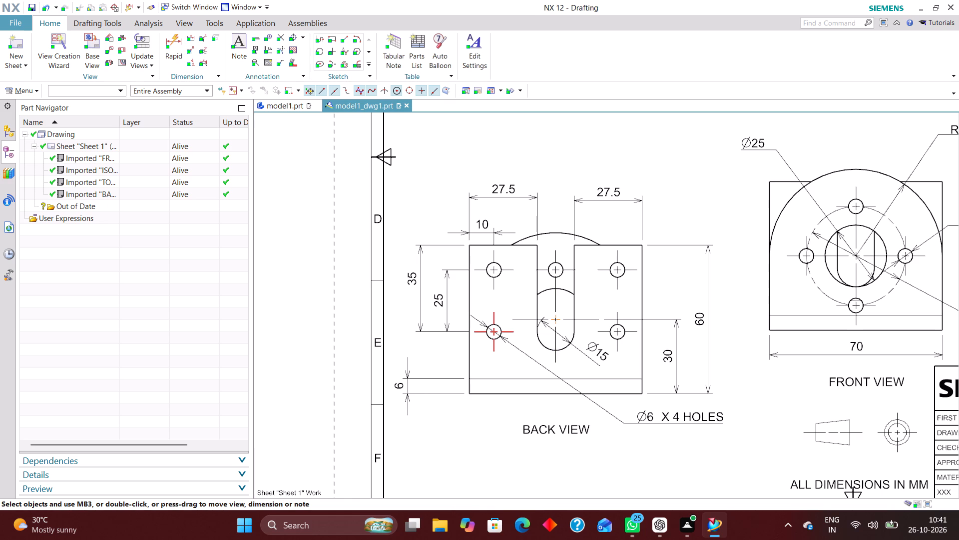
pyautogui.moveTo(684, 419); pyautogui.dragTo(437, 420)
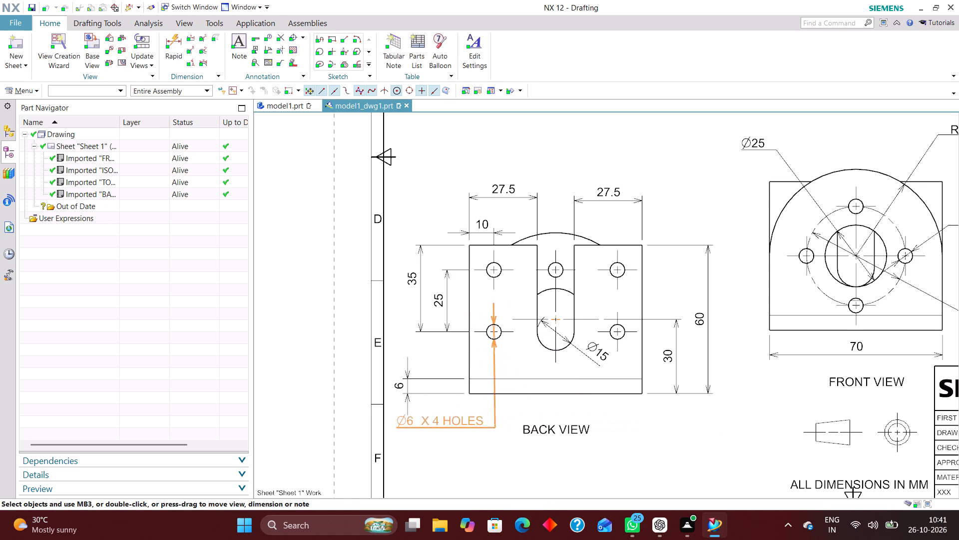
pyautogui.moveTo(437, 420); pyautogui.dragTo(430, 422)
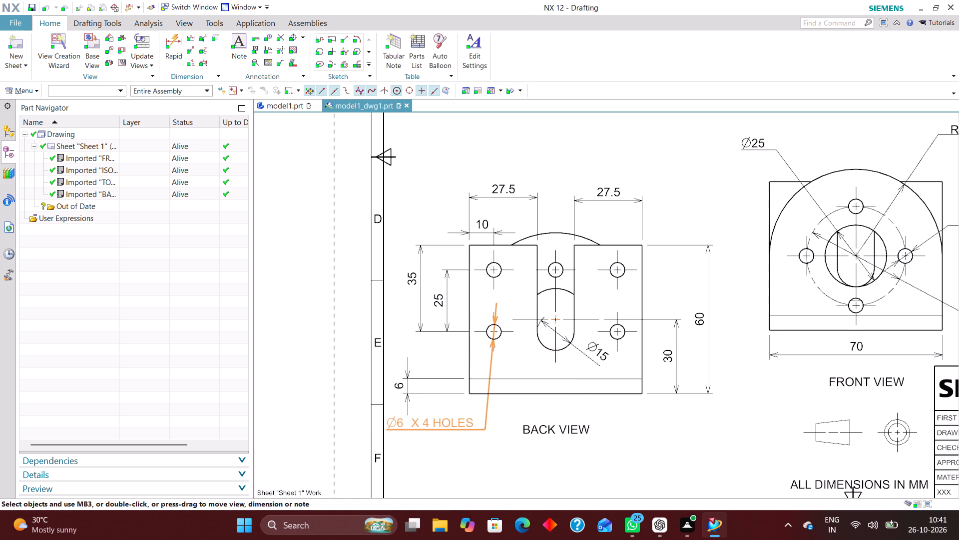
pyautogui.moveTo(430, 422); pyautogui.dragTo(433, 430)
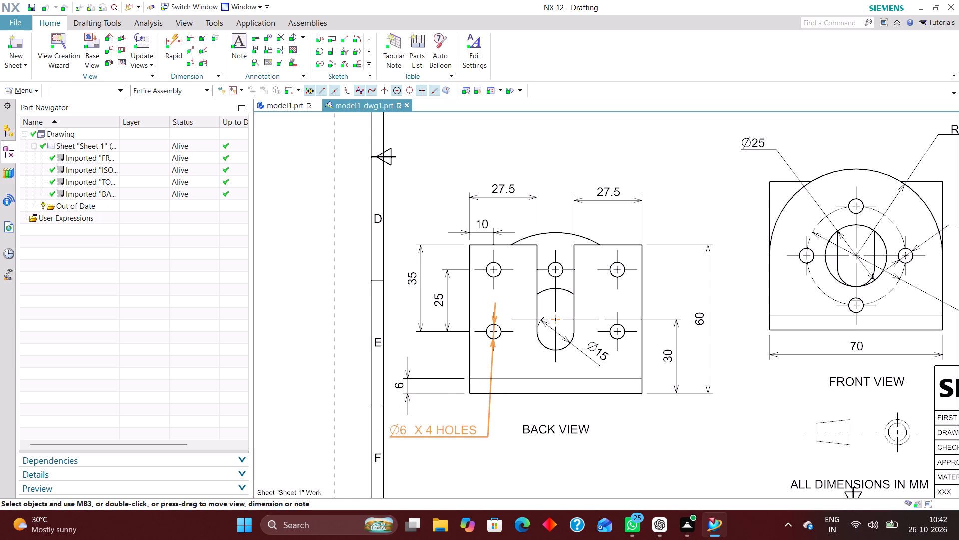
pyautogui.moveTo(433, 430); pyautogui.dragTo(435, 429)
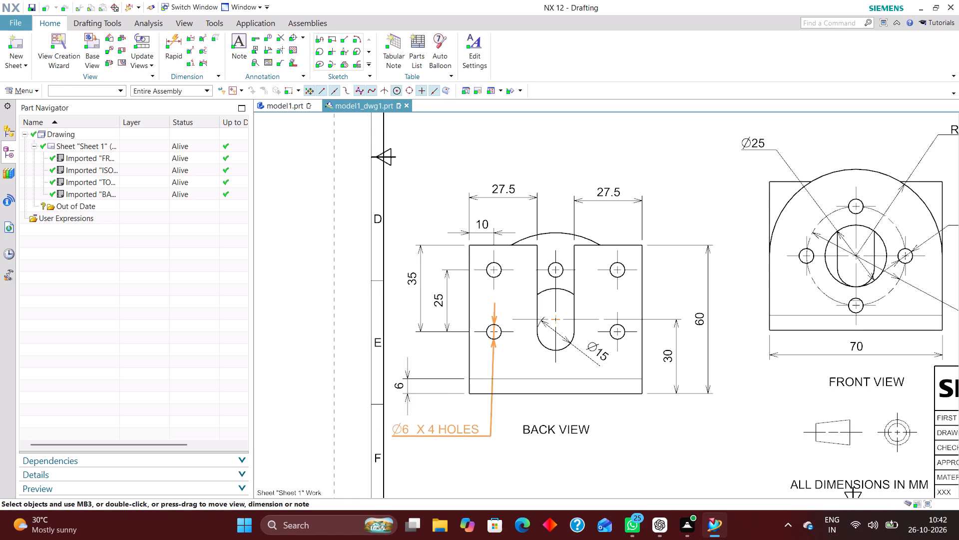
pyautogui.moveTo(435, 429); pyautogui.dragTo(435, 429)
# Set the appended text's Text Gap Factor to 0.3 for the back view's Ø6 X 4 HOLES dimension.
pyautogui.doubleClick(445, 430)
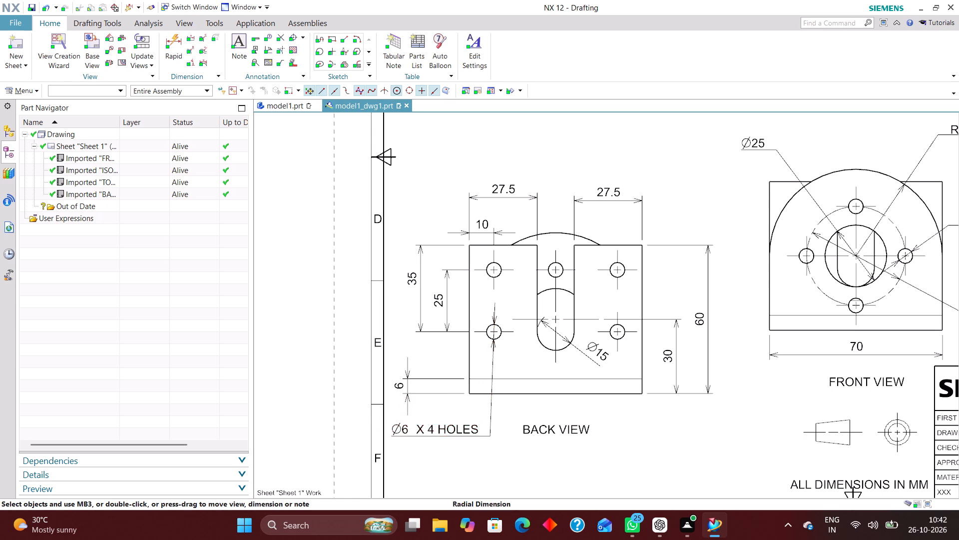
pyautogui.click(388, 411)
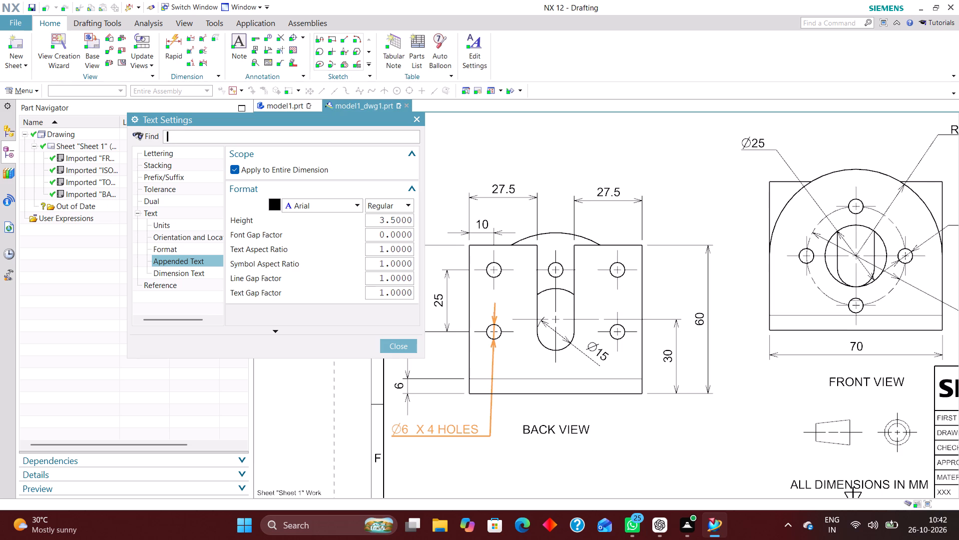
pyautogui.click(188, 269)
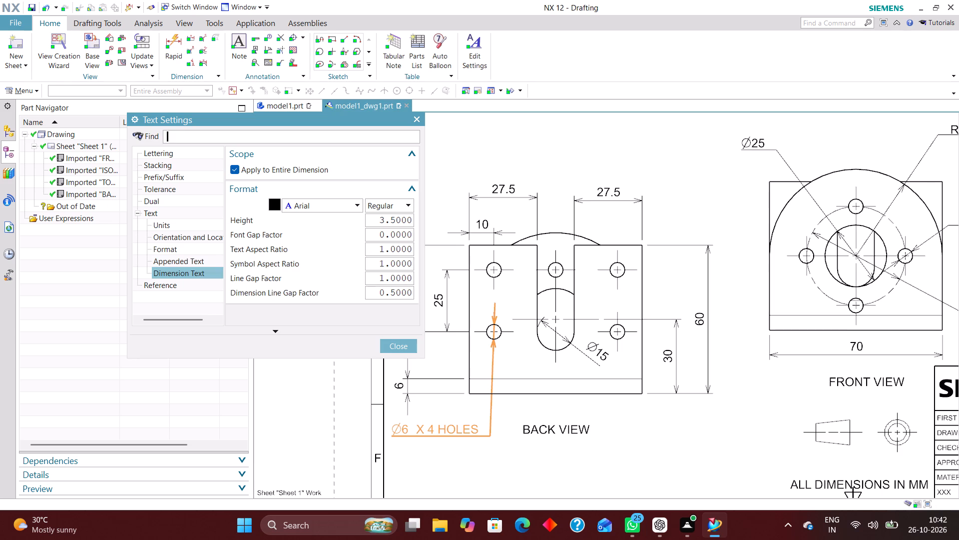
pyautogui.click(197, 258)
pyautogui.moveTo(378, 291); pyautogui.dragTo(522, 300)
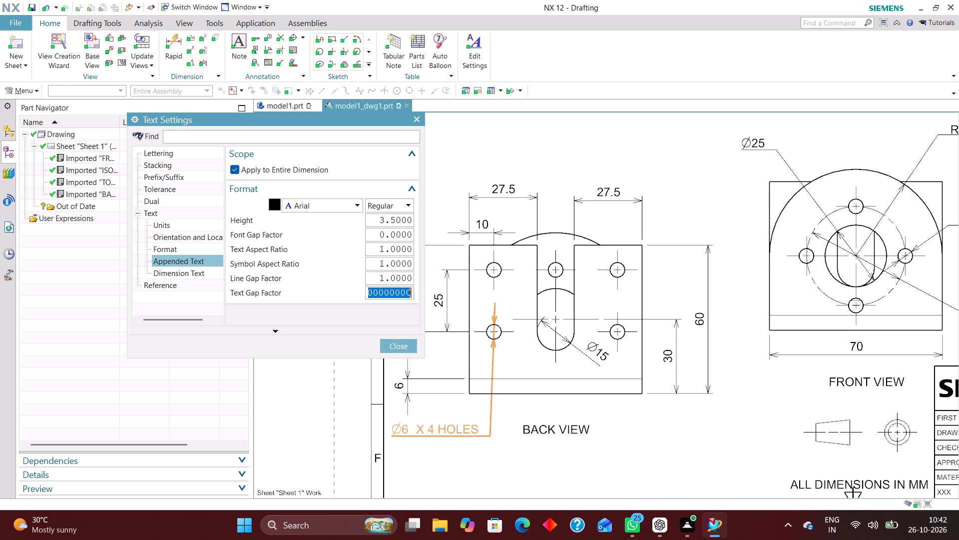
pyautogui.write('0.2')
pyautogui.press('Return')
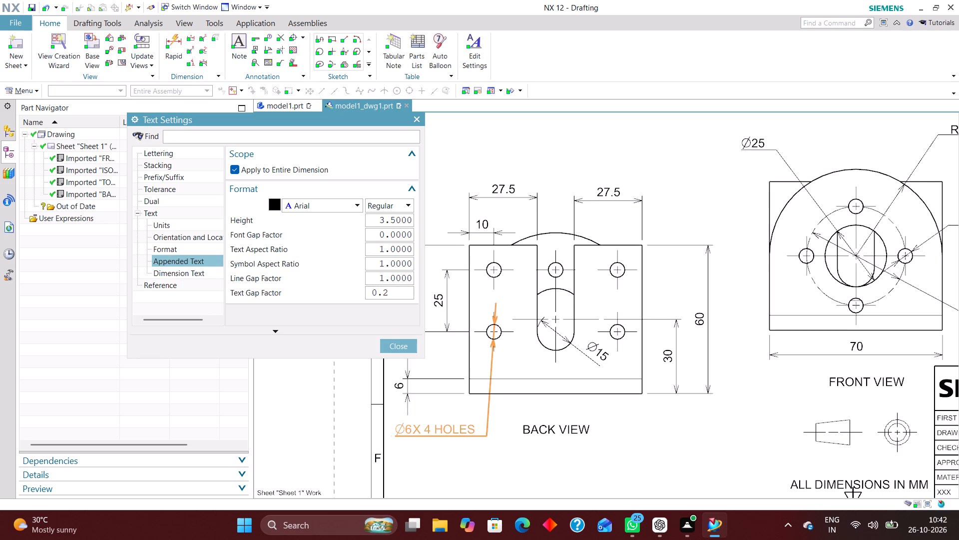
pyautogui.write('0.3')
pyautogui.press('Return')
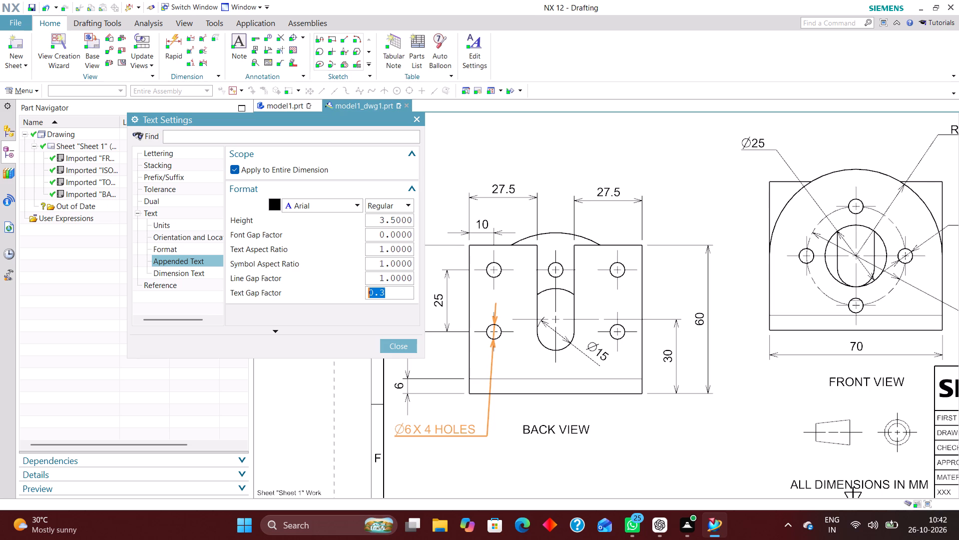
pyautogui.click(406, 342)
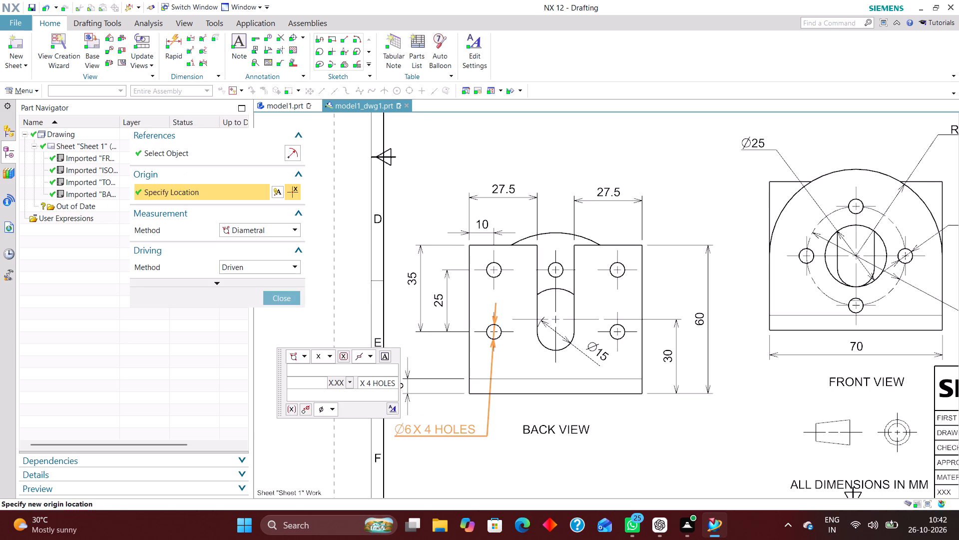
pyautogui.click(278, 299)
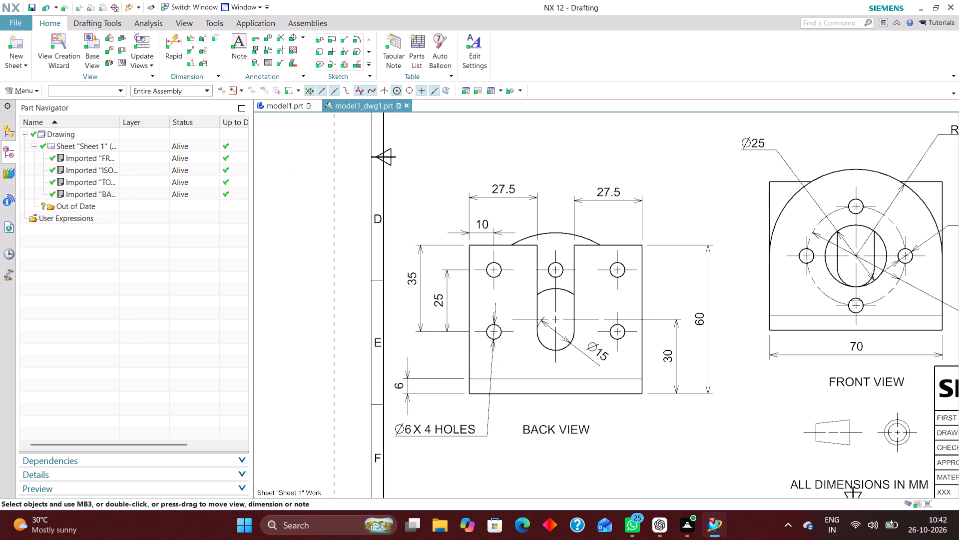
# Set the top view's R35 dimension to Horizontal Text orientation with Text above Stub position.
pyautogui.scroll(-2, 507, 285)
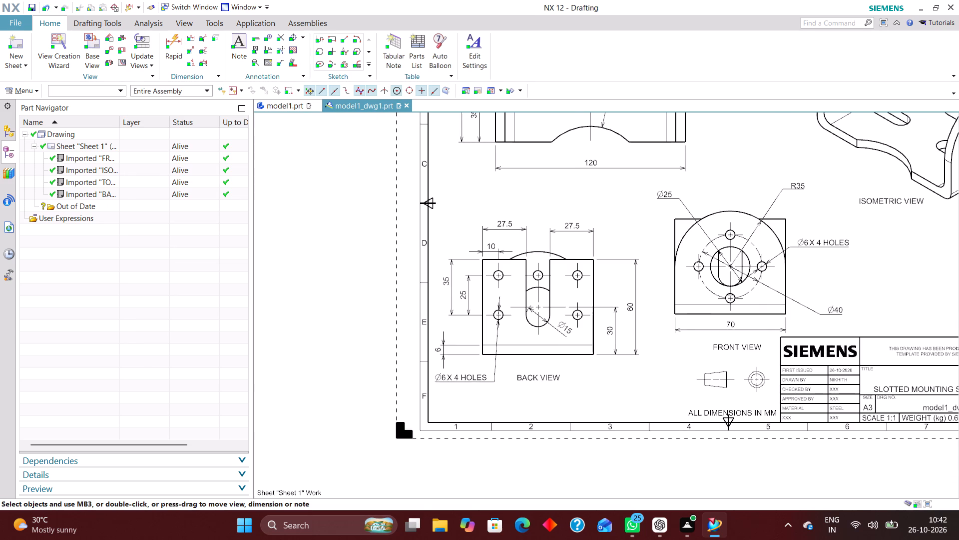
pyautogui.scroll(-1, 514, 399)
pyautogui.moveTo(636, 376); pyautogui.dragTo(611, 390, button='right')
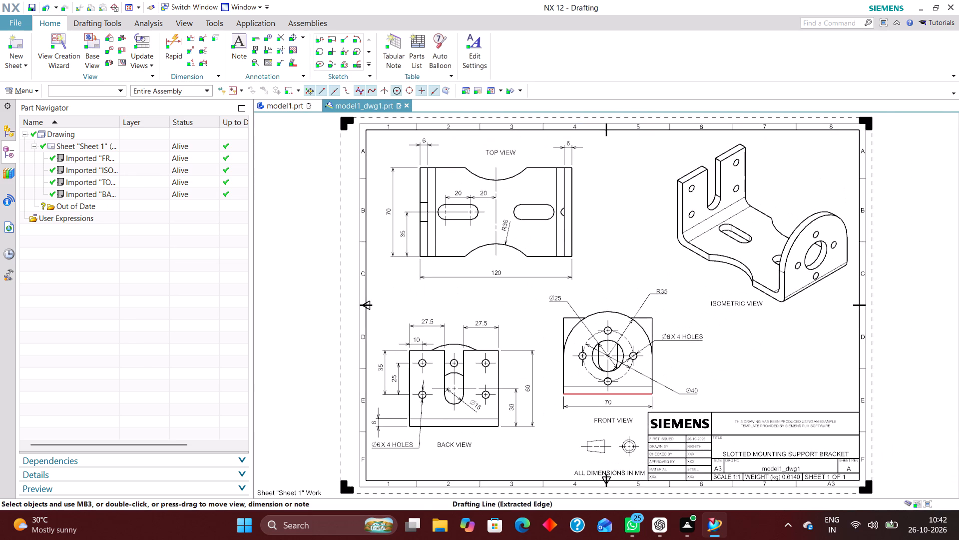
pyautogui.scroll(5, 504, 227)
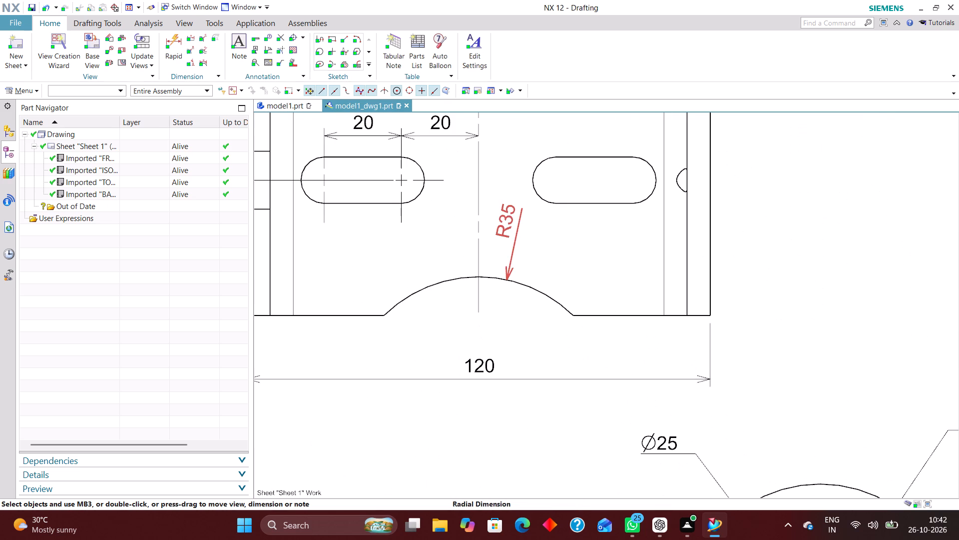
pyautogui.doubleClick(510, 227)
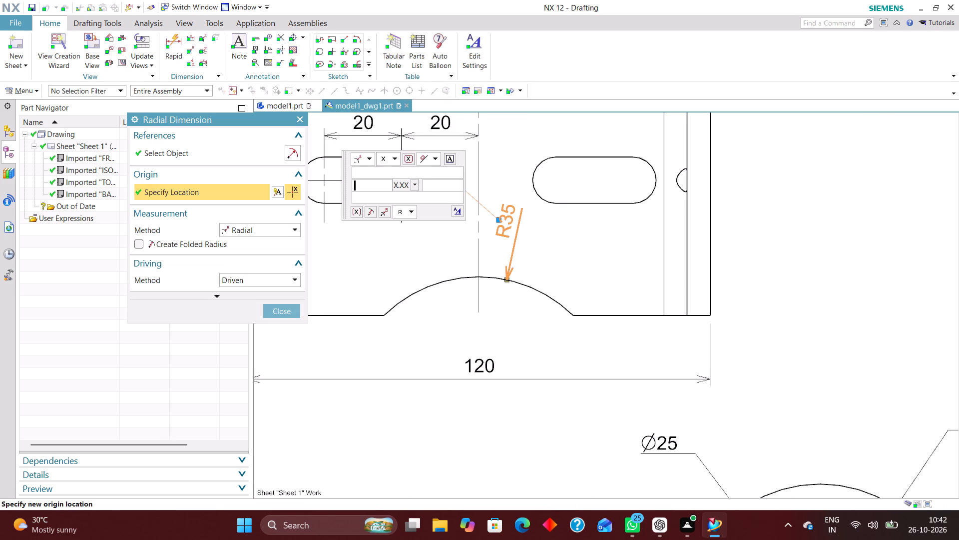
pyautogui.click(456, 213)
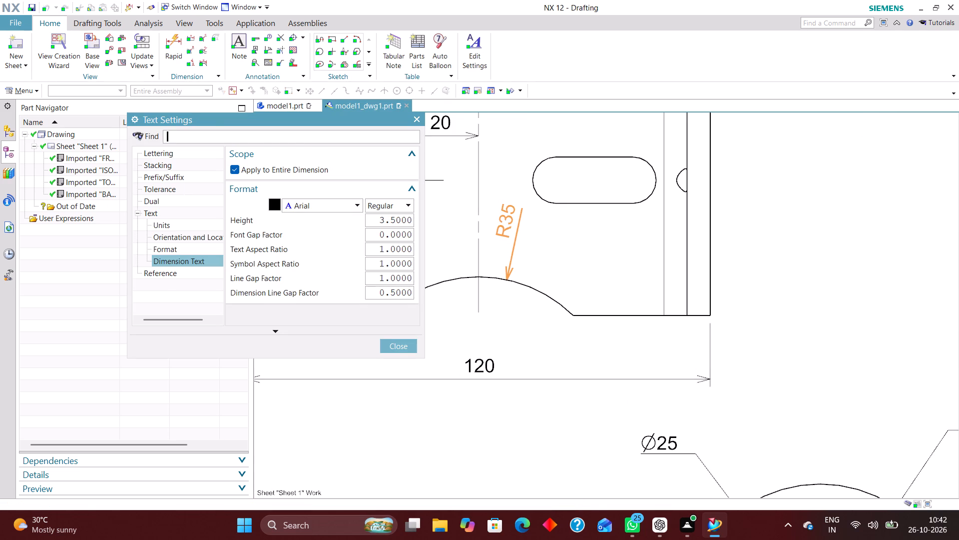
pyautogui.click(173, 236)
pyautogui.click(371, 170)
pyautogui.click(370, 179)
pyautogui.click(408, 183)
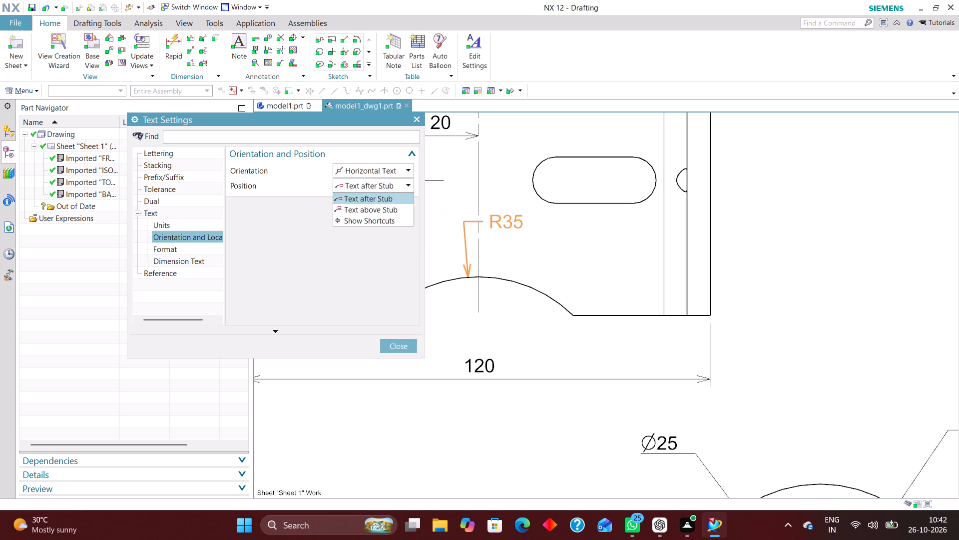
pyautogui.click(376, 206)
pyautogui.click(411, 346)
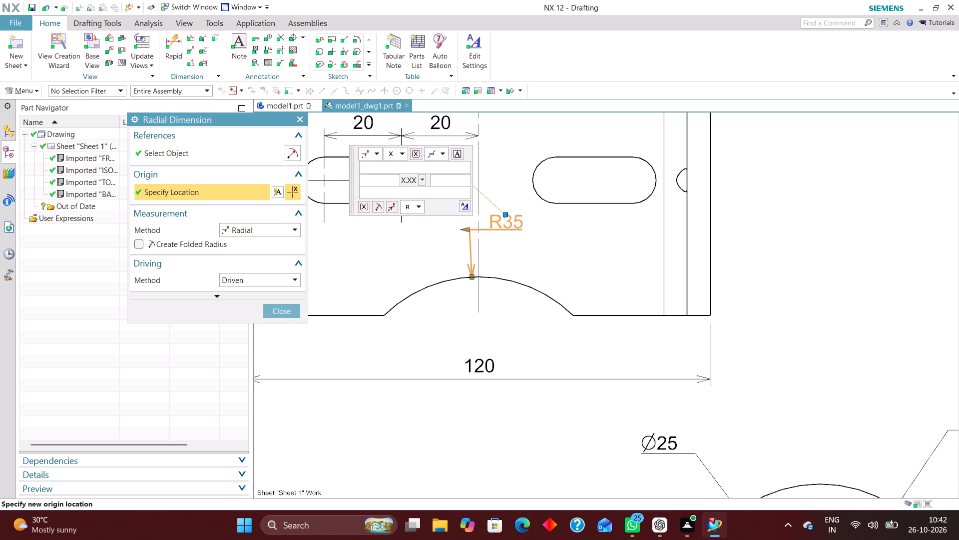
# Reposition the top view's R35 dimension inside the outline, above and to the right of the lower arc's crest.
pyautogui.click(294, 310)
pyautogui.moveTo(500, 224); pyautogui.dragTo(577, 246)
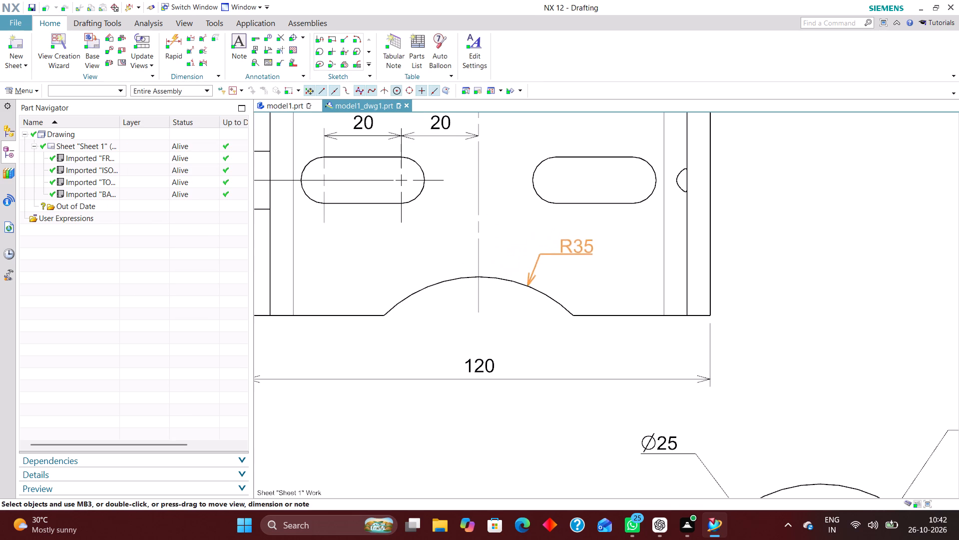
pyautogui.moveTo(577, 246); pyautogui.dragTo(596, 232)
pyautogui.moveTo(597, 224); pyautogui.dragTo(598, 234)
# Examine the top view's slots and existing dimensions for features that still need dimensioning.
pyautogui.scroll(-3, 466, 305)
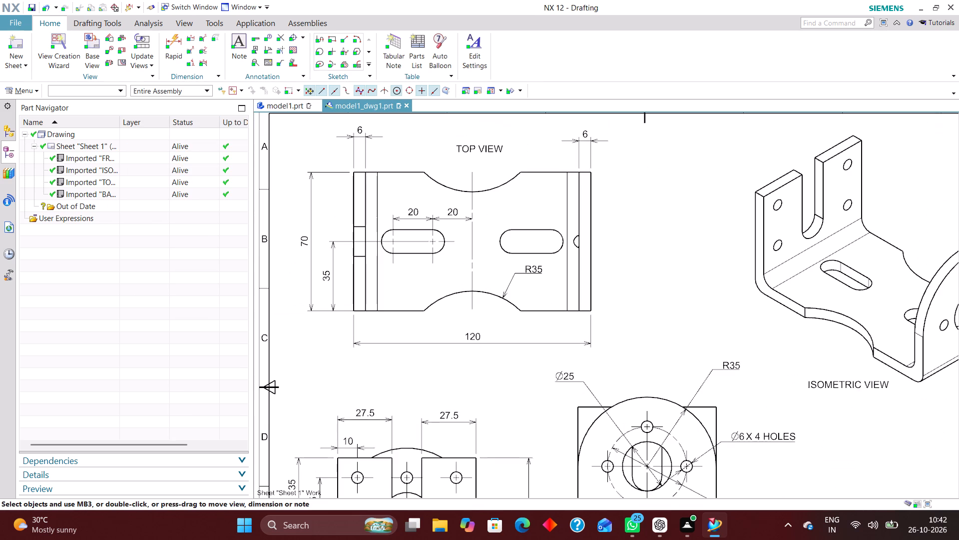
pyautogui.scroll(2, 470, 217)
pyautogui.scroll(-2, 470, 217)
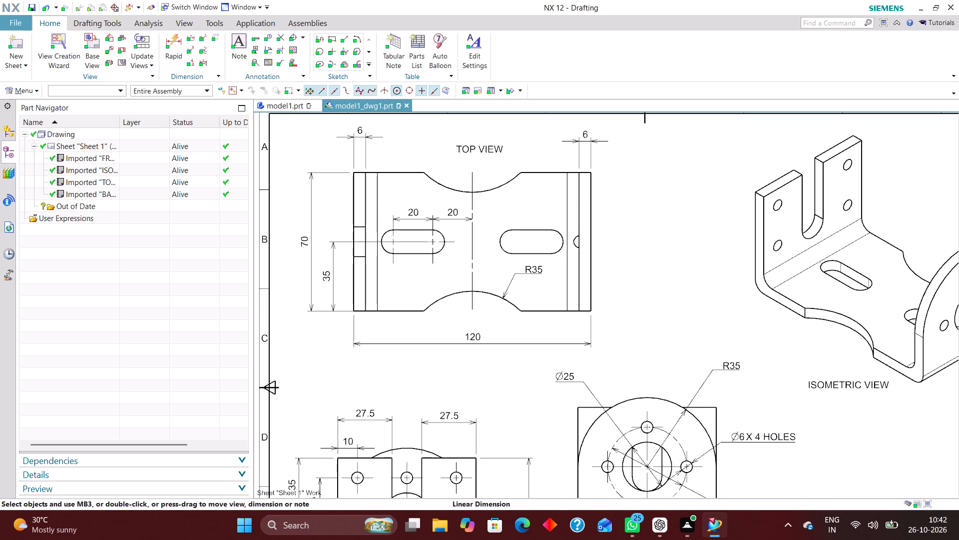
pyautogui.scroll(-2, 438, 241)
pyautogui.scroll(4, 421, 228)
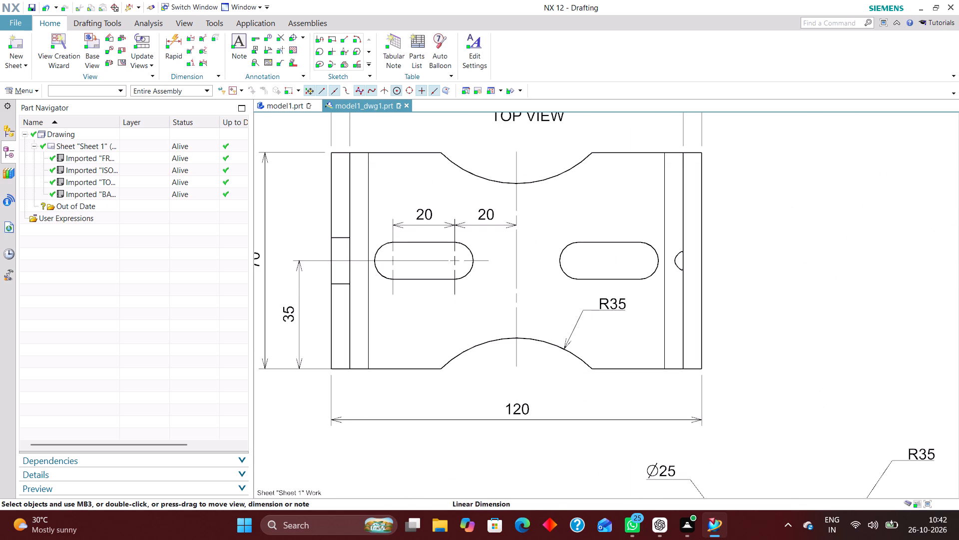
pyautogui.scroll(-1, 451, 250)
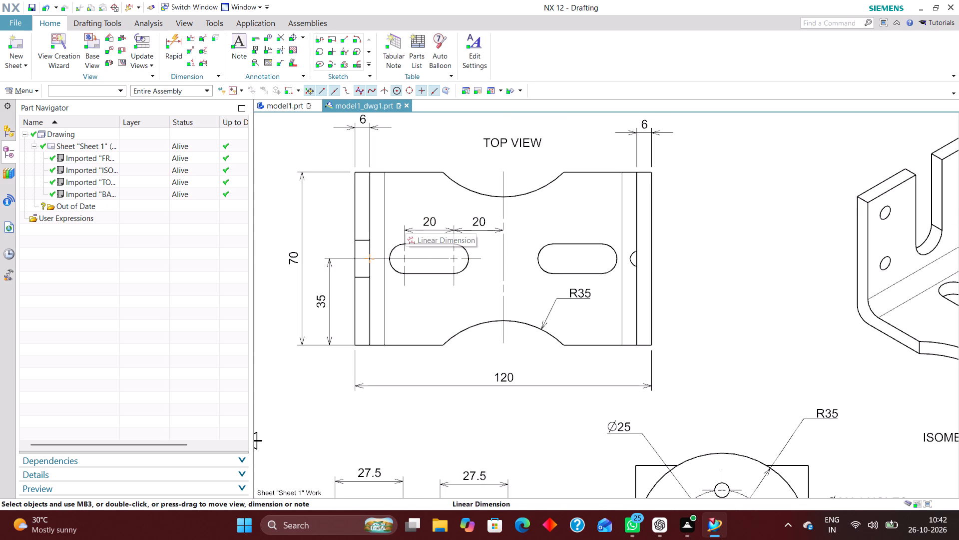
pyautogui.scroll(-1, 404, 248)
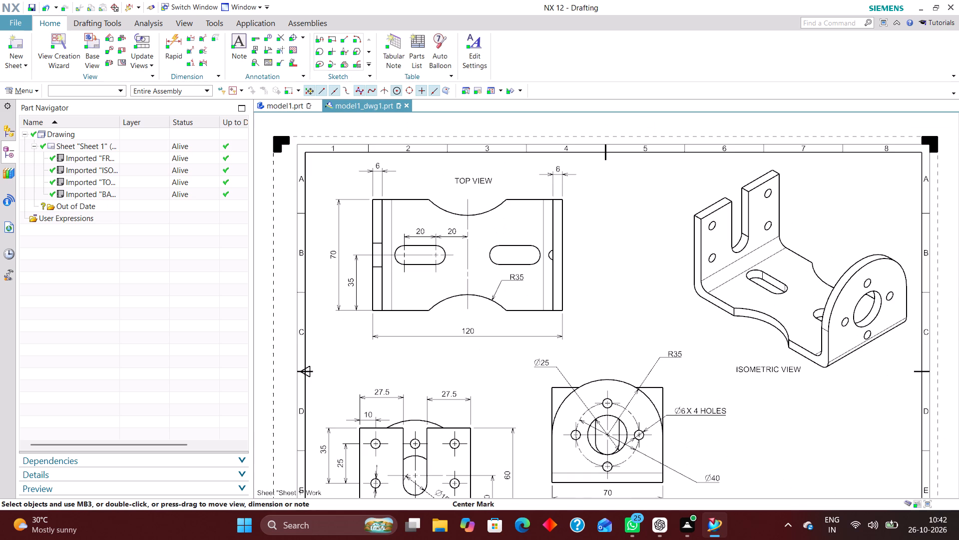
pyautogui.scroll(-1, 404, 248)
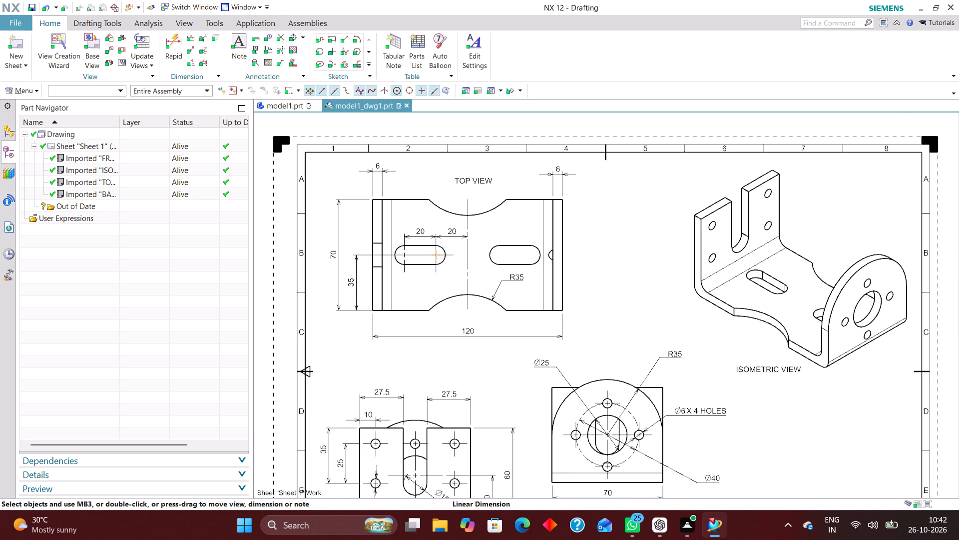
pyautogui.scroll(4, 414, 260)
pyautogui.scroll(-2, 482, 269)
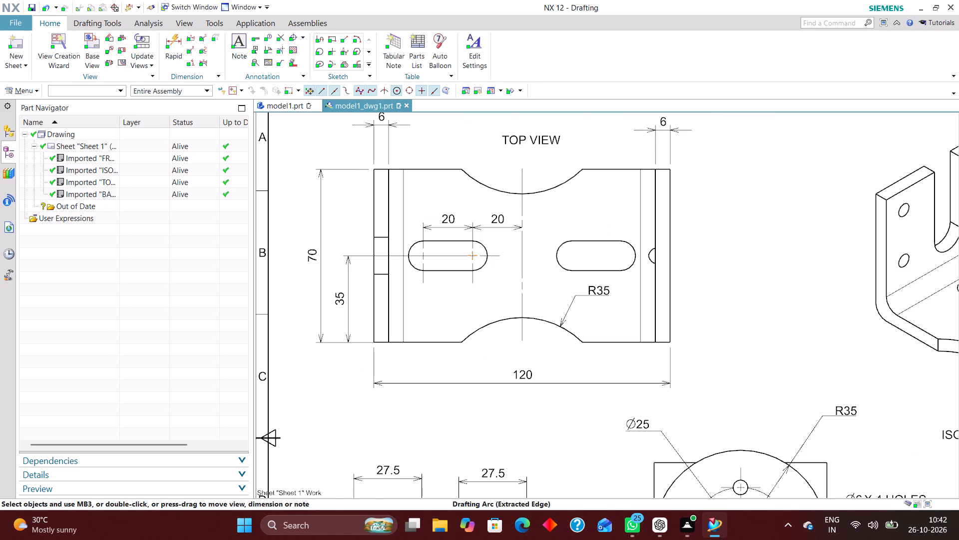
# Add a diametral Rapid Dimension to the right end arc of the top view's left slot, placed below and right of it.
pyautogui.click(176, 36)
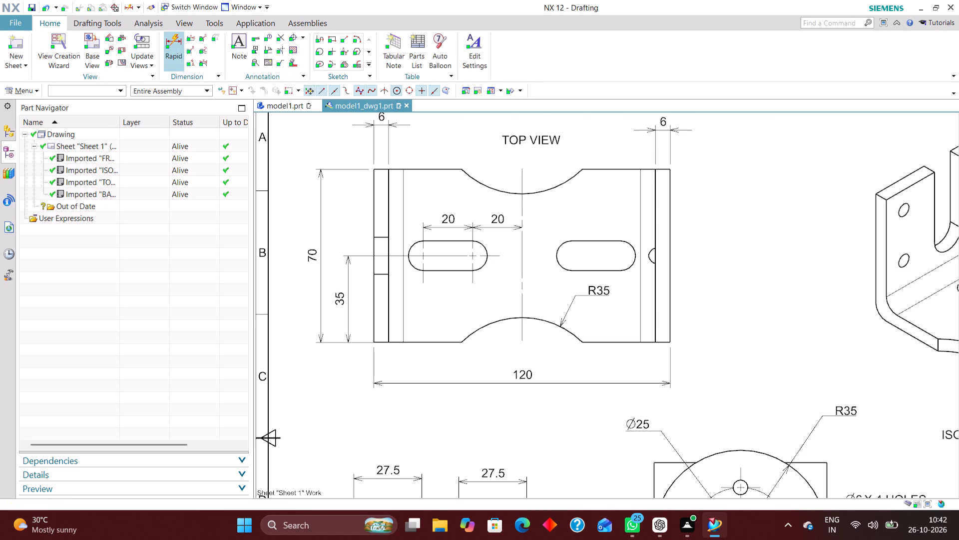
pyautogui.scroll(5, 500, 251)
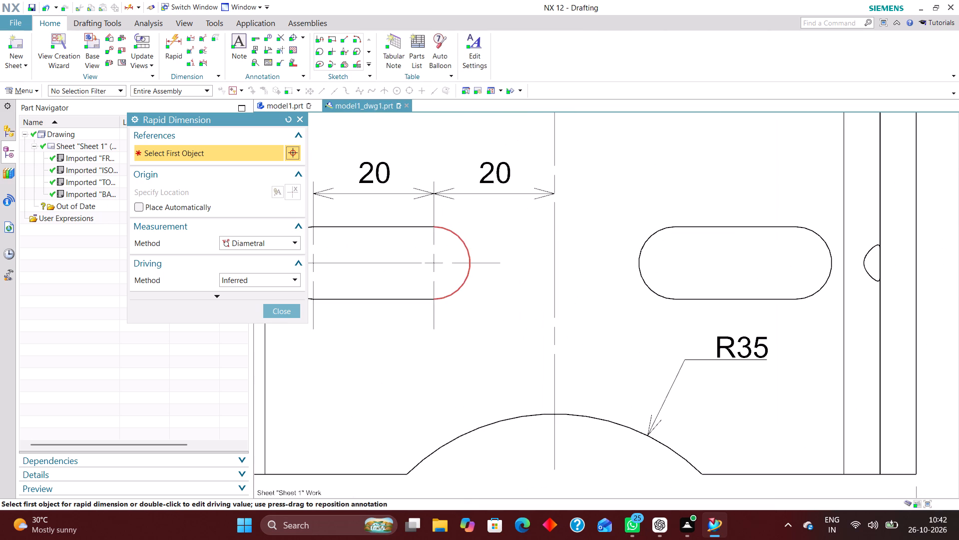
pyautogui.click(470, 253)
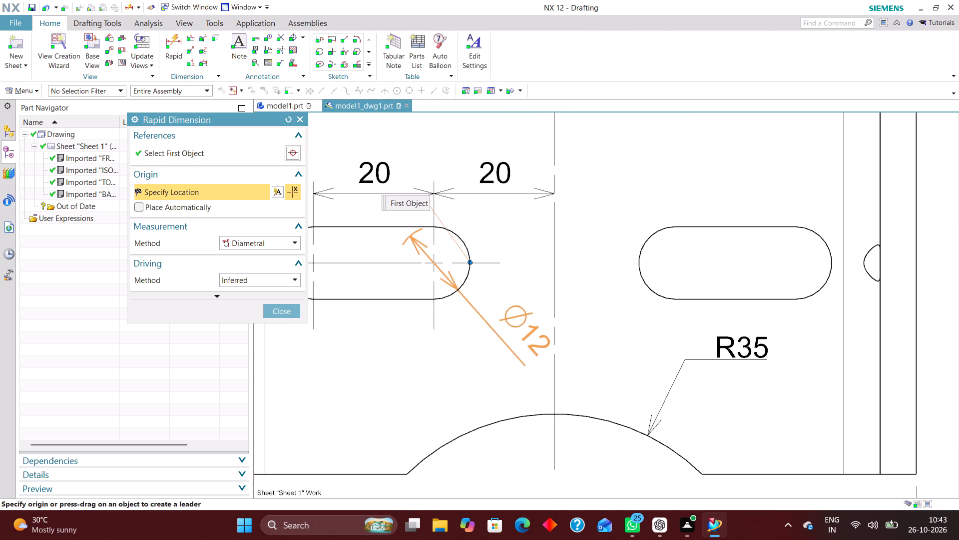
pyautogui.click(524, 307)
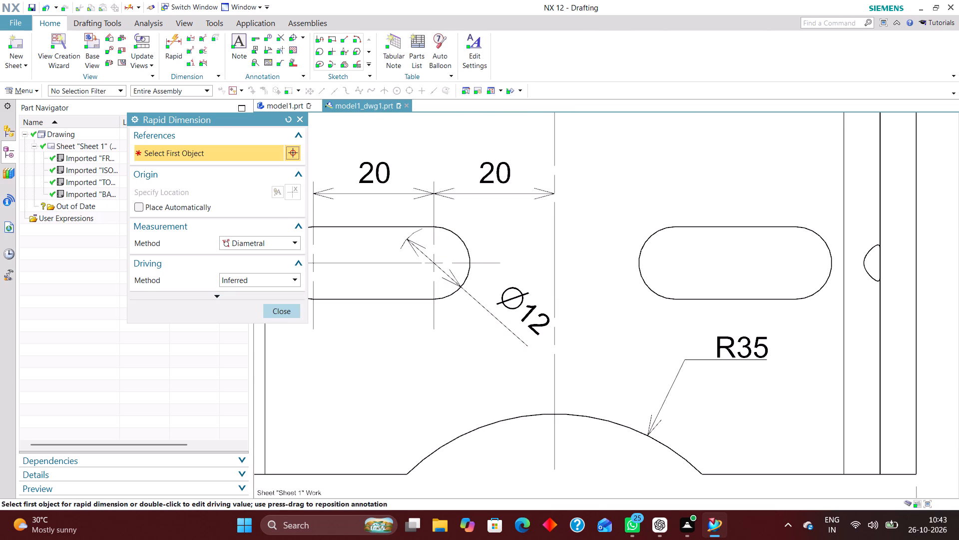
pyautogui.click(276, 309)
# Review the top view's new slot diameter dimension and the overall layout of the drawing sheet.
pyautogui.scroll(-3, 520, 268)
pyautogui.scroll(2, 545, 278)
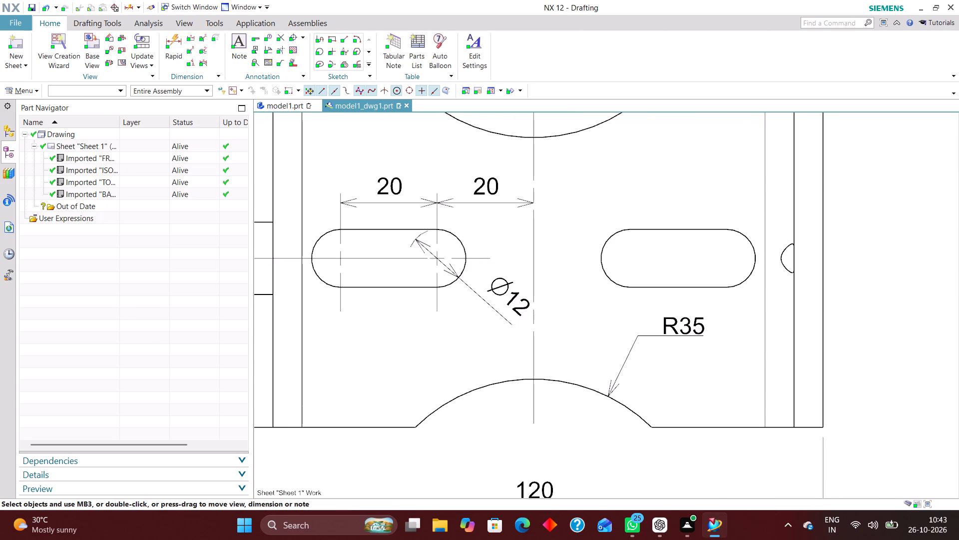
pyautogui.scroll(-4, 451, 245)
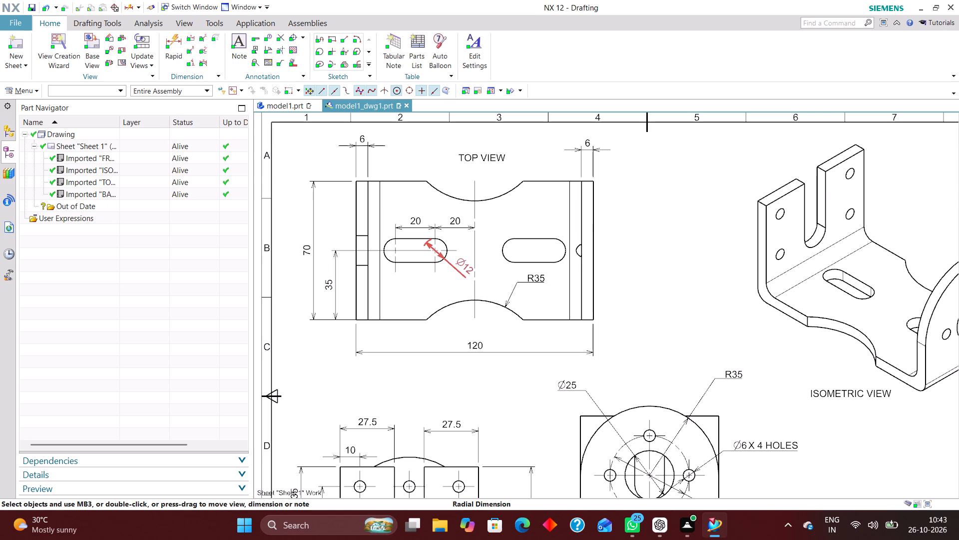
pyautogui.scroll(-3, 398, 202)
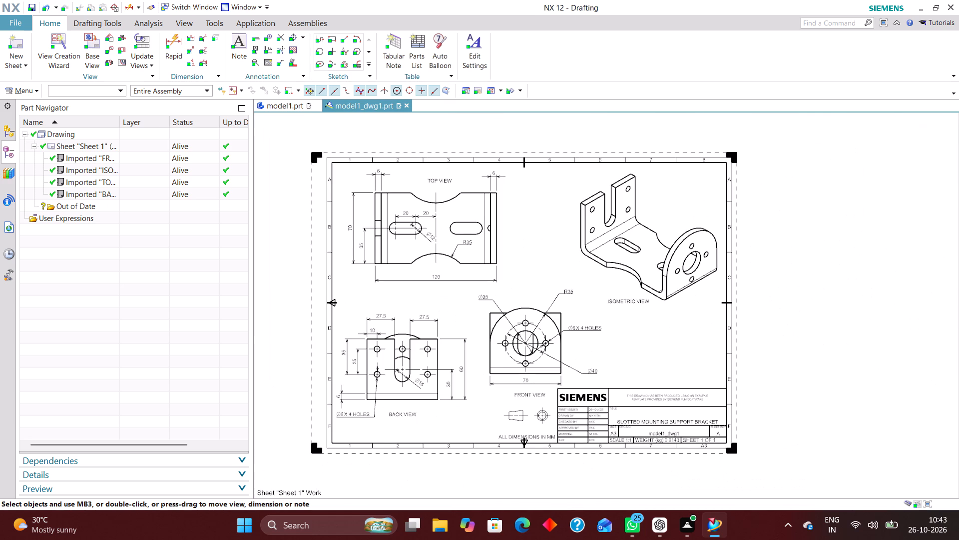
pyautogui.moveTo(537, 188); pyautogui.dragTo(519, 247, button='right')
pyautogui.moveTo(554, 211); pyautogui.dragTo(505, 266, button='right')
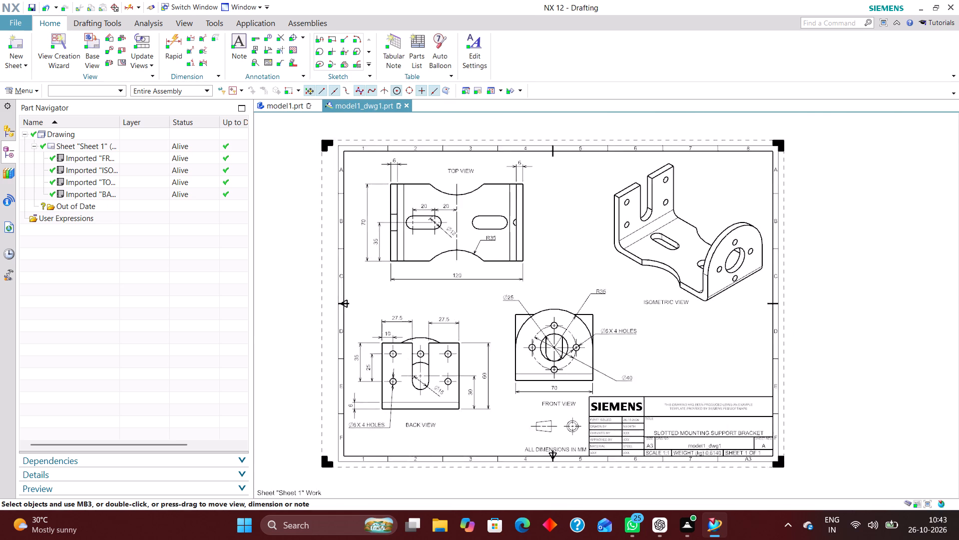
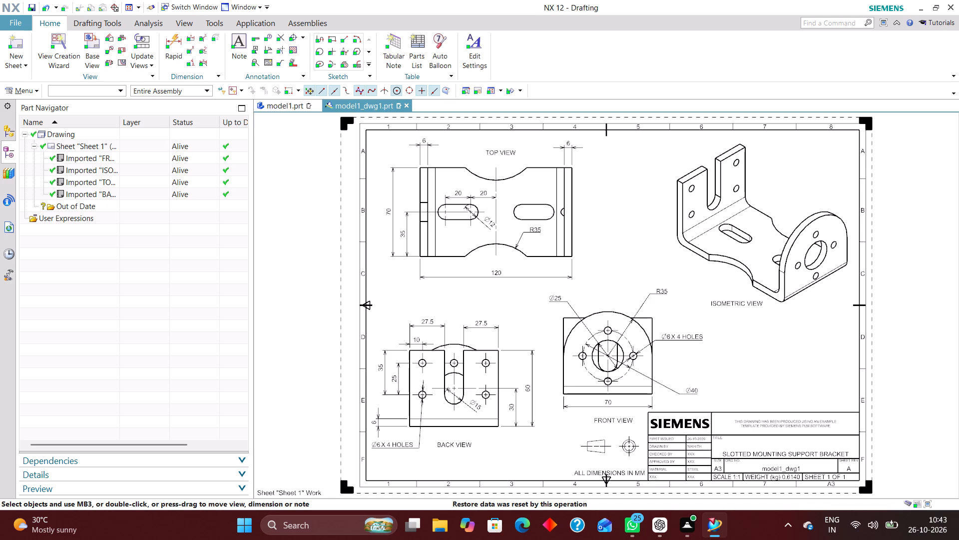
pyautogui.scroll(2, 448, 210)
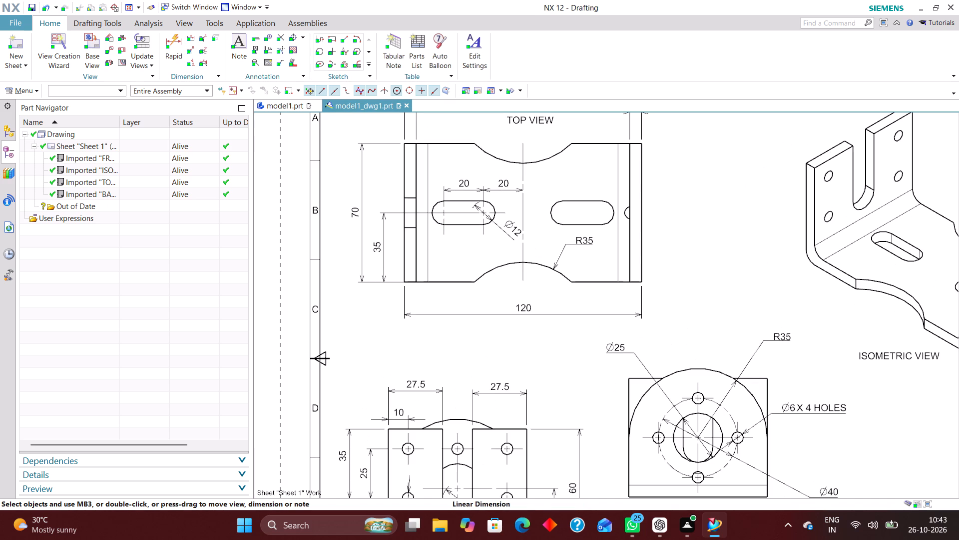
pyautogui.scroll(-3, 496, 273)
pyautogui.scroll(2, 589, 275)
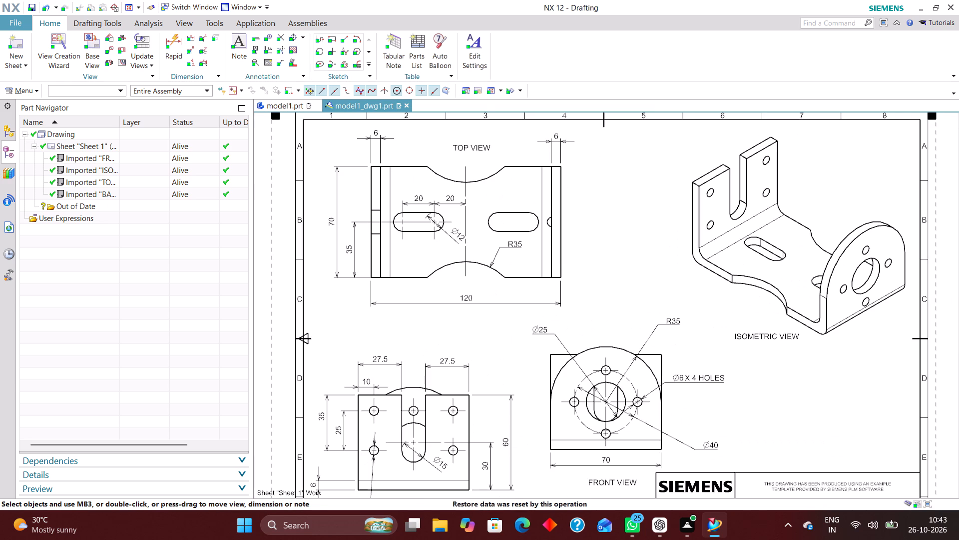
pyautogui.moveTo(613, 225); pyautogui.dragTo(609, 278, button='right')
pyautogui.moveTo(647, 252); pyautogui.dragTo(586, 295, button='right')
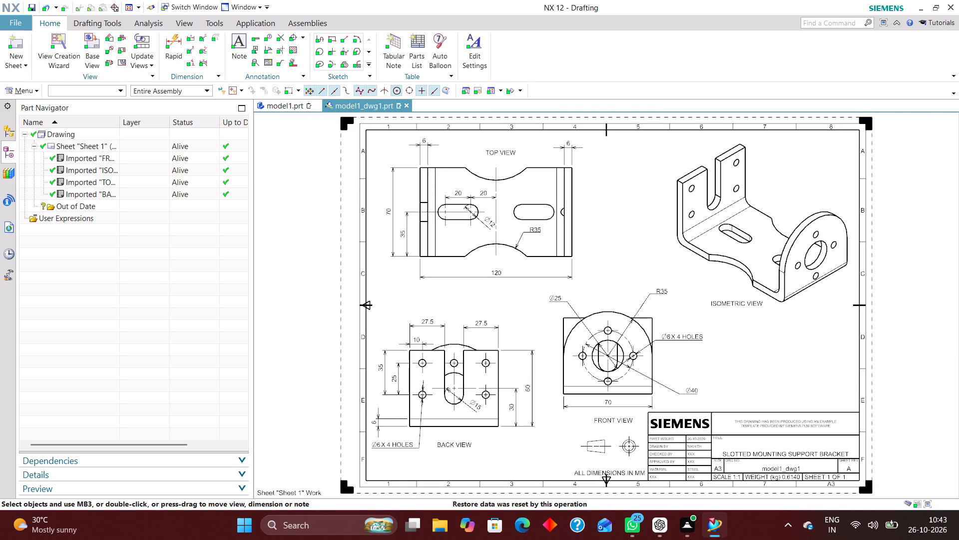
# Open the per-view layer visibility settings for ISOMETRIC VIEW and make all of its layers invisible.
pyautogui.click(27, 92)
pyautogui.click(42, 154)
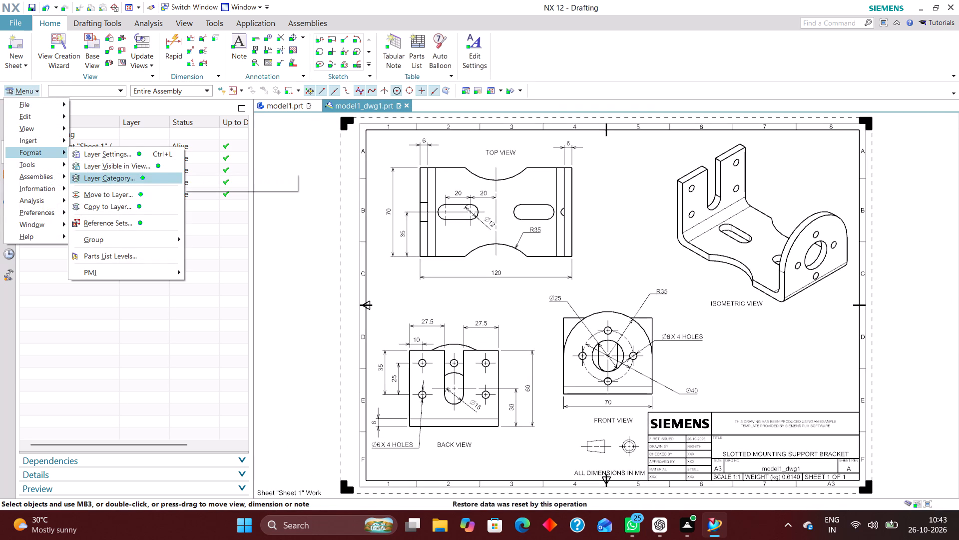
pyautogui.click(148, 165)
pyautogui.click(171, 146)
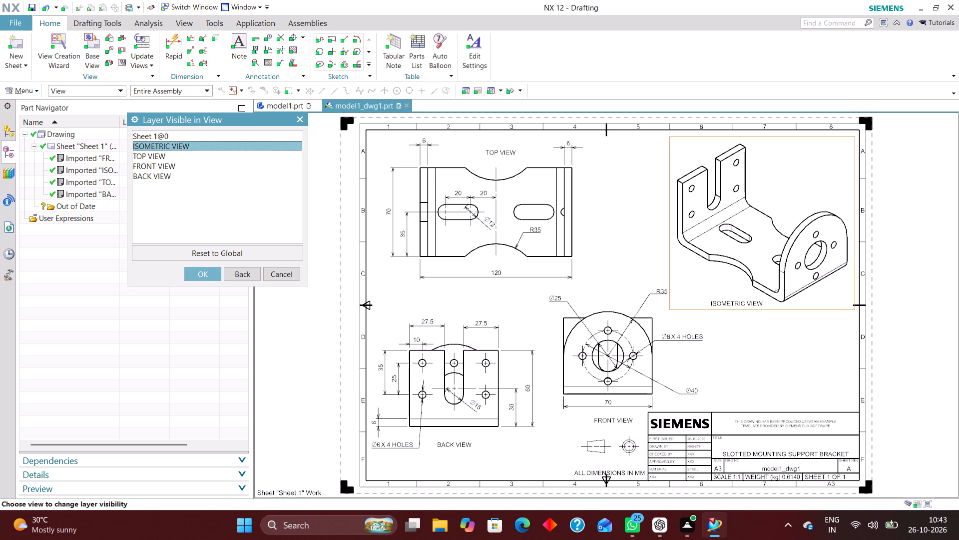
pyautogui.click(193, 270)
pyautogui.click(133, 192)
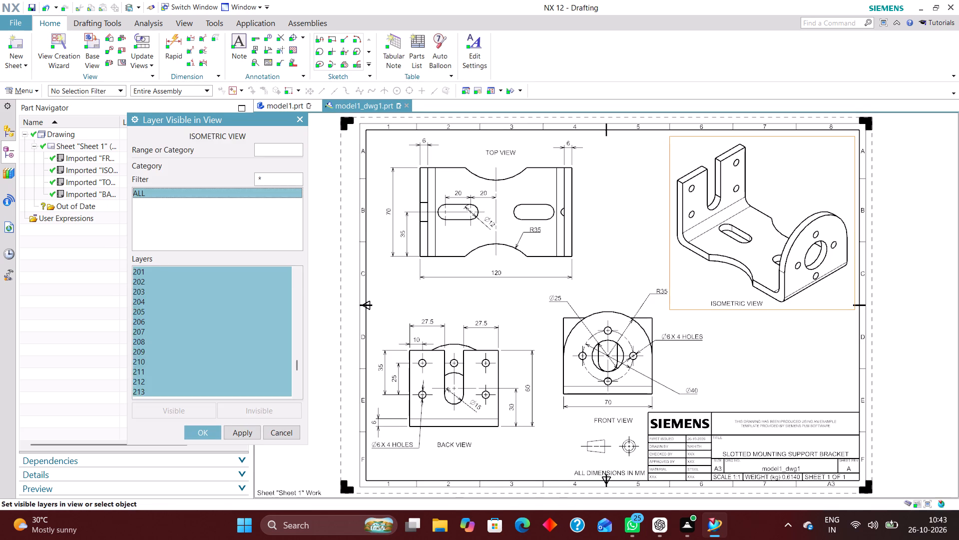
pyautogui.click(273, 415)
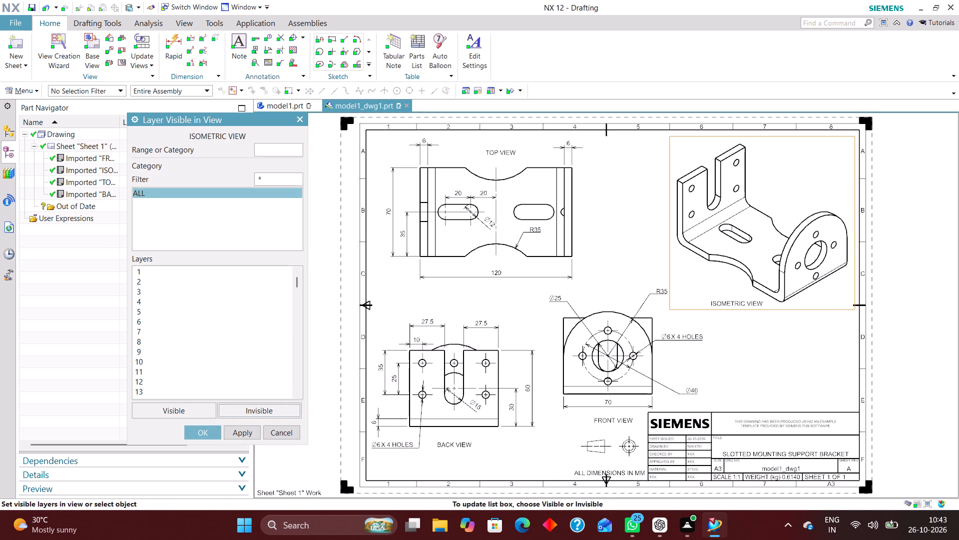
# Make layers 2, 223, 224, 225, 226 and 256 visible in ISOMETRIC VIEW and apply the settings.
pyautogui.click(275, 149)
pyautogui.press('2')
pyautogui.press('Return')
pyautogui.write('223')
pyautogui.press('Return')
pyautogui.write('224')
pyautogui.press('Return')
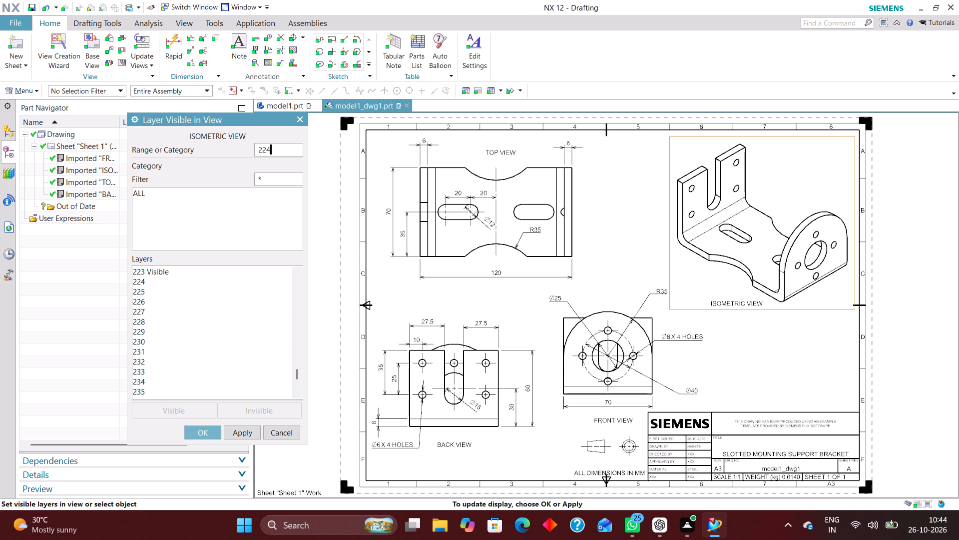
pyautogui.write('225')
pyautogui.press('Return')
pyautogui.write('226')
pyautogui.press('Return')
pyautogui.write('25')
pyautogui.press('6')
pyautogui.press('Return')
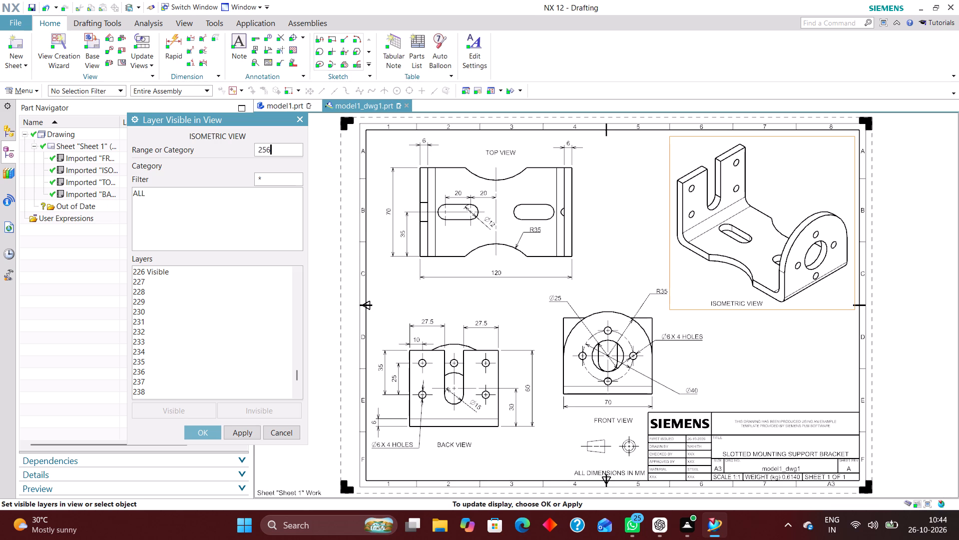
pyautogui.click(213, 432)
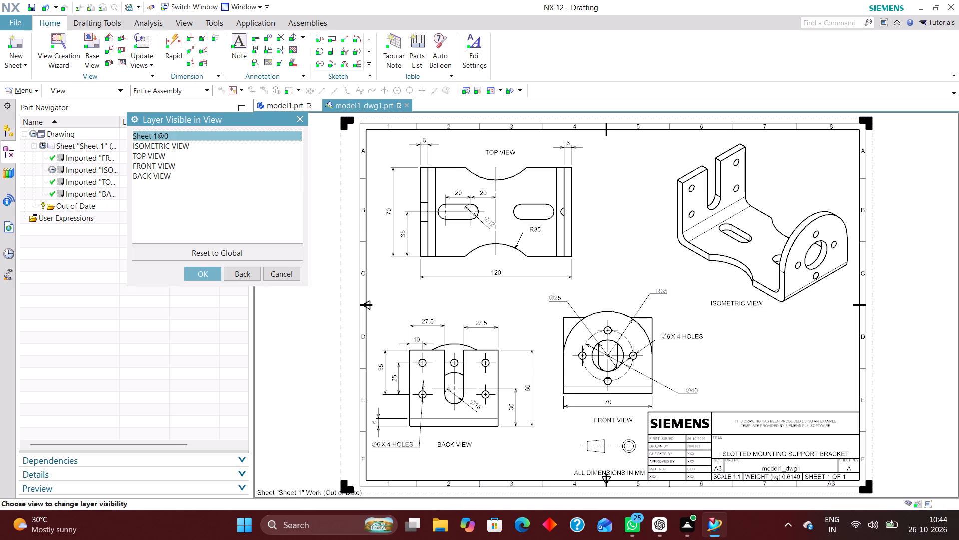
# Make all layers invisible in TOP VIEW.
pyautogui.click(190, 153)
pyautogui.click(203, 276)
pyautogui.click(142, 194)
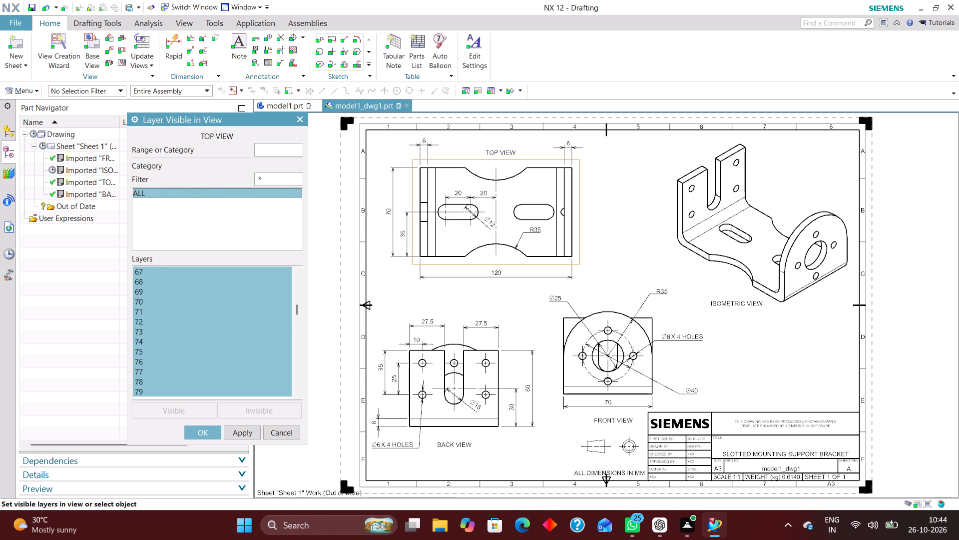
pyautogui.click(256, 410)
# Make layers 2, 223, 224 and 225 visible in TOP VIEW.
pyautogui.click(268, 146)
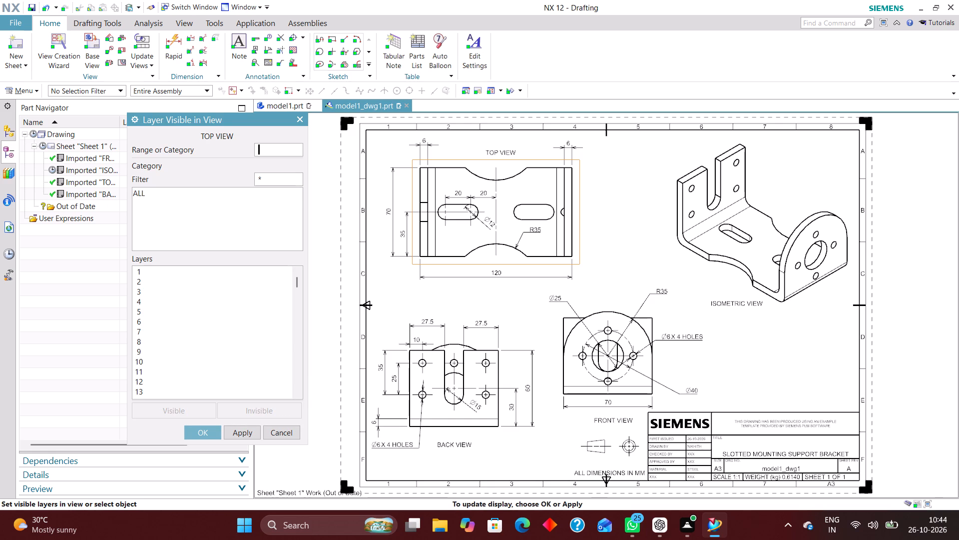
pyautogui.press('2')
pyautogui.press('Return')
pyautogui.write('223')
pyautogui.press('Return')
pyautogui.write('224')
pyautogui.press('Return')
pyautogui.write('225')
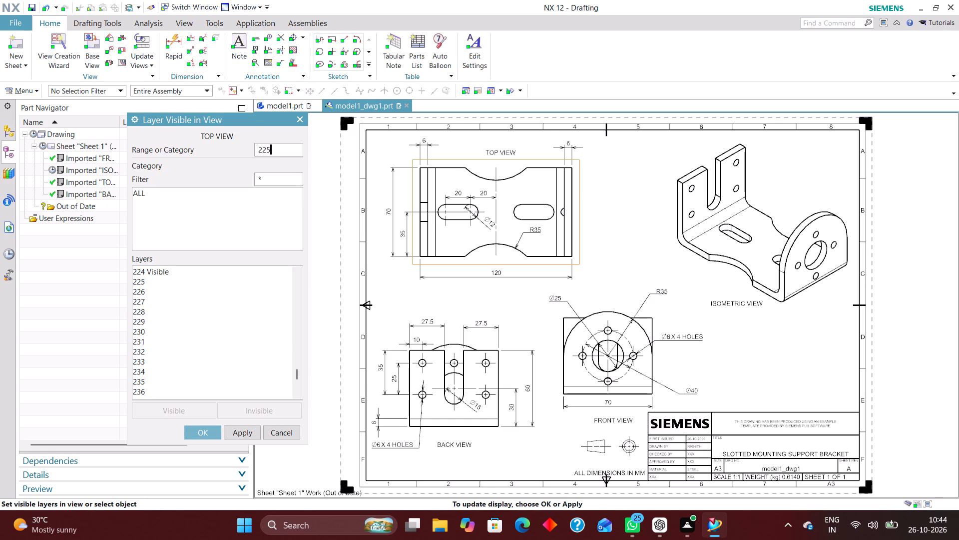
pyautogui.press('Return')
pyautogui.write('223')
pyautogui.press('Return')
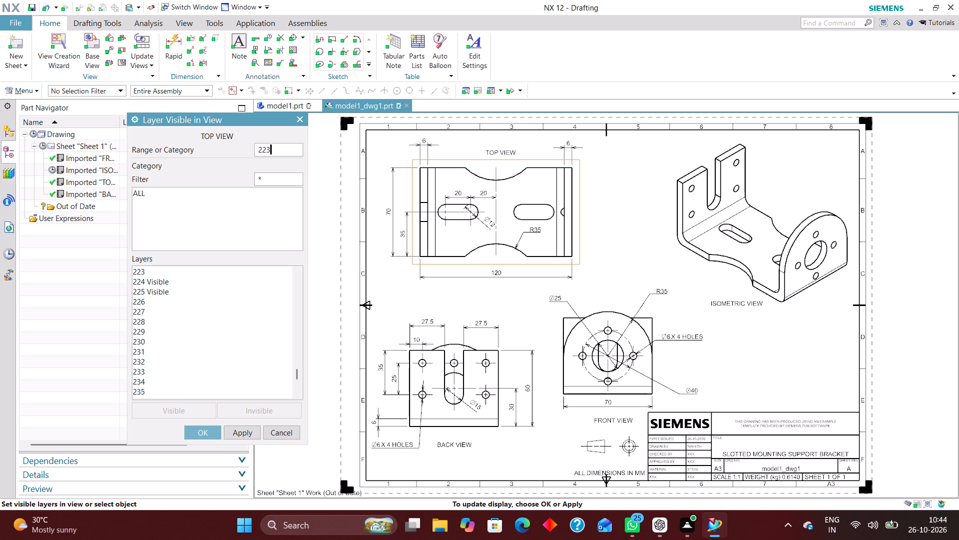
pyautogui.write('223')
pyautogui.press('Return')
# Also make layers 226 and 256 visible in TOP VIEW and apply its layer settings.
pyautogui.write('22')
pyautogui.press('5')
pyautogui.press('BackSpace')
pyautogui.press('6')
pyautogui.press('Return')
pyautogui.write('256')
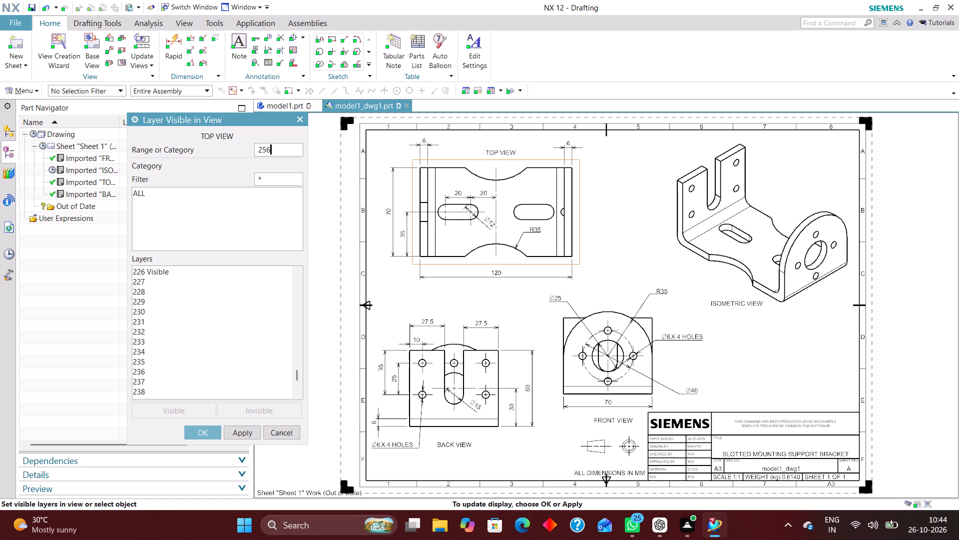
pyautogui.press('Return')
pyautogui.press('Return')
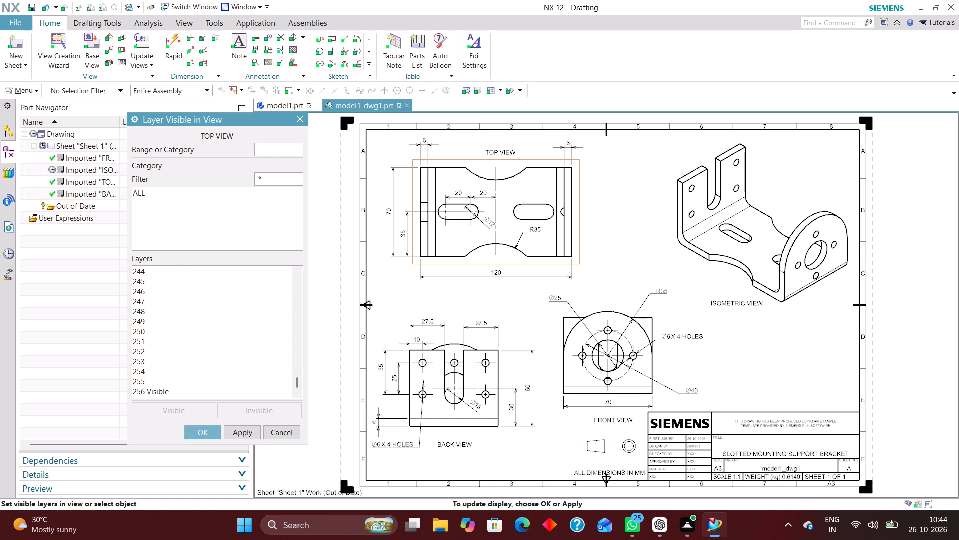
pyautogui.click(204, 430)
# Make all layers invisible in FRONT VIEW.
pyautogui.click(179, 166)
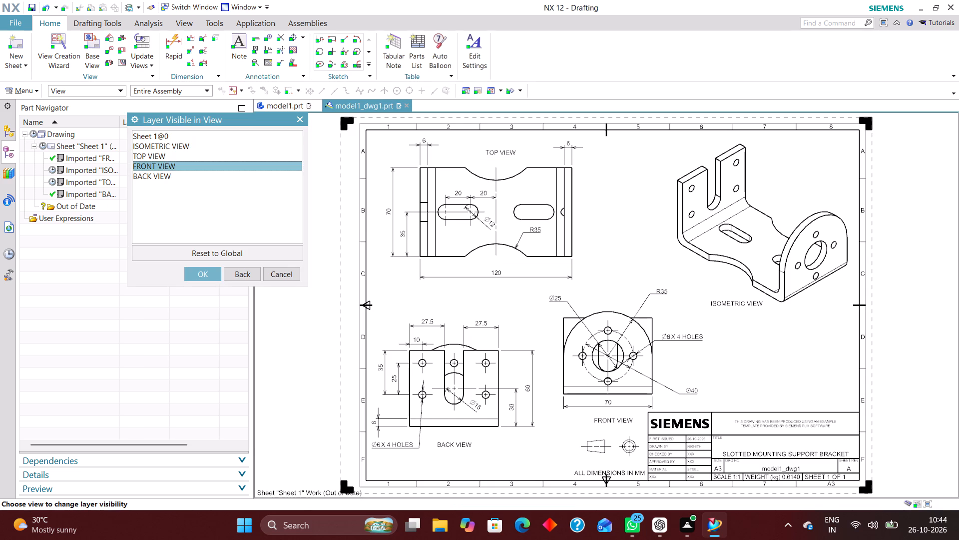
pyautogui.click(199, 270)
pyautogui.click(137, 191)
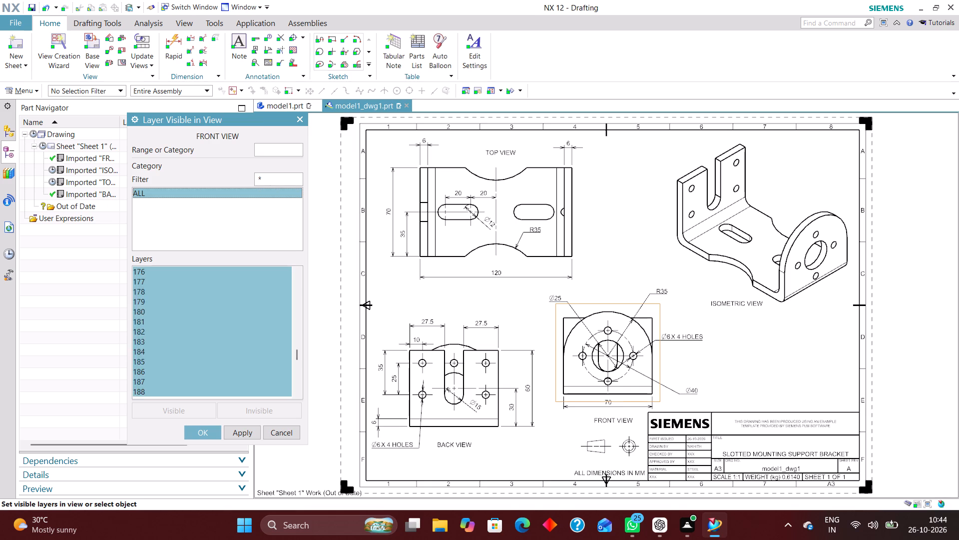
pyautogui.click(278, 406)
# Make layers 2, 223, 224, 225, 226 and 256 visible in FRONT VIEW and apply the settings.
pyautogui.click(266, 150)
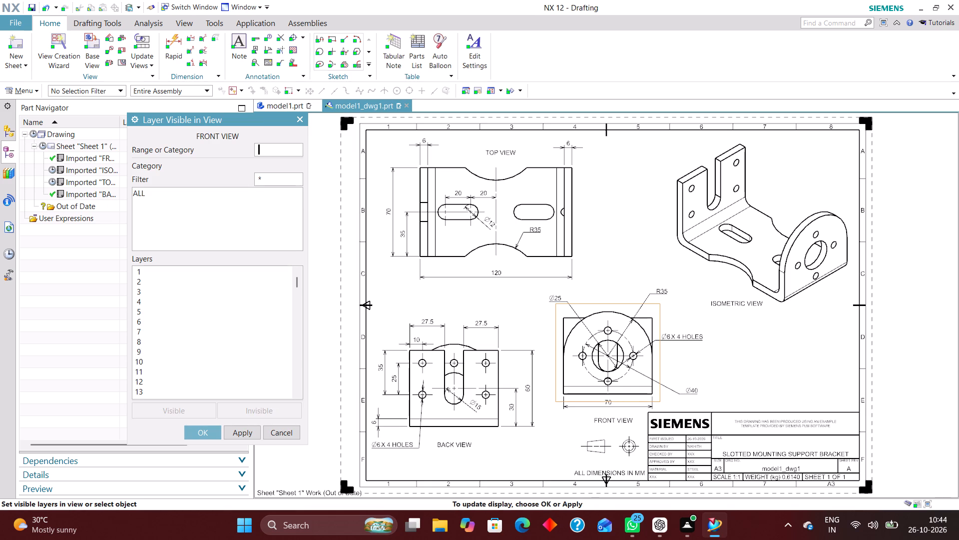
pyautogui.press('2')
pyautogui.press('Return')
pyautogui.write('22')
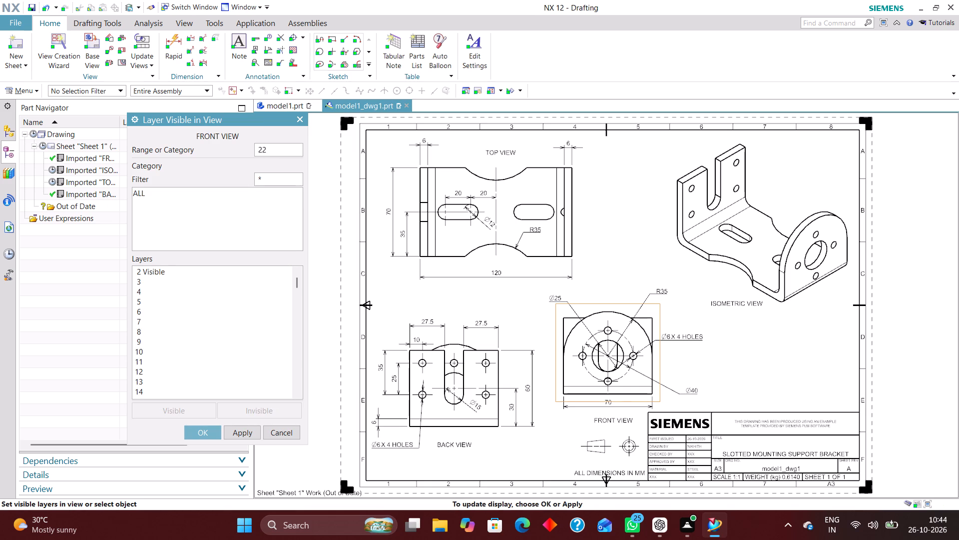
pyautogui.press('3')
pyautogui.press('Return')
pyautogui.write('224')
pyautogui.press('Return')
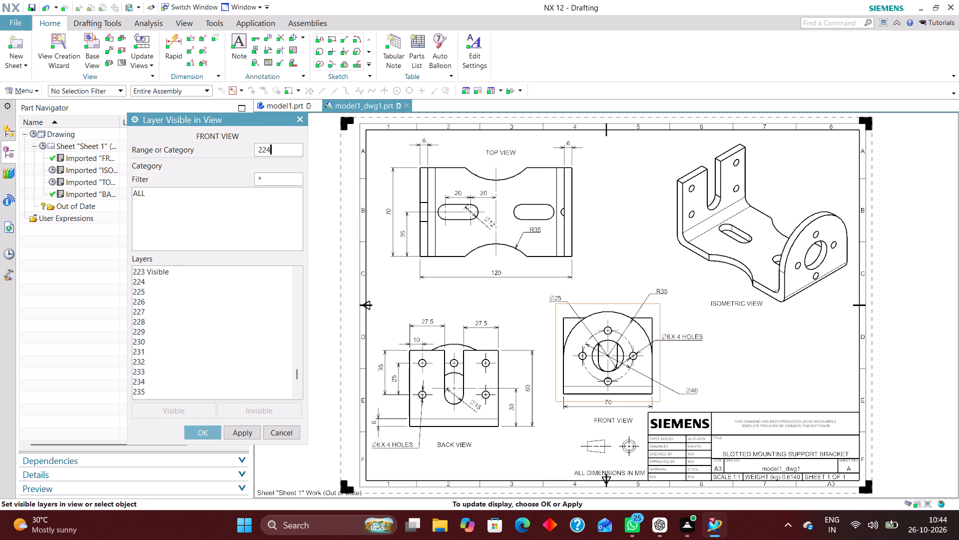
pyautogui.write('225')
pyautogui.press('Return')
pyautogui.write('2233')
pyautogui.press('BackSpace')
pyautogui.press('BackSpace')
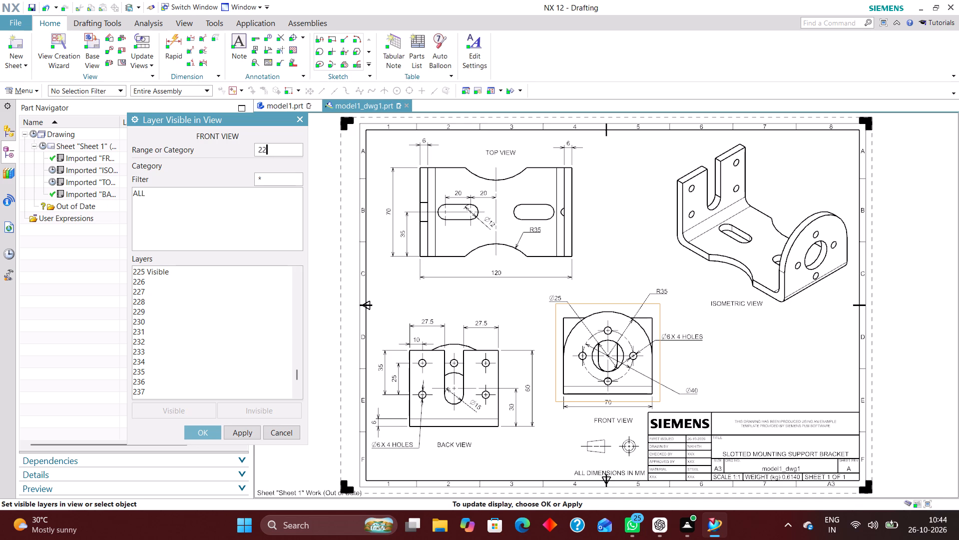
pyautogui.press('6')
pyautogui.press('Return')
pyautogui.write('256')
pyautogui.press('Return')
pyautogui.click(204, 431)
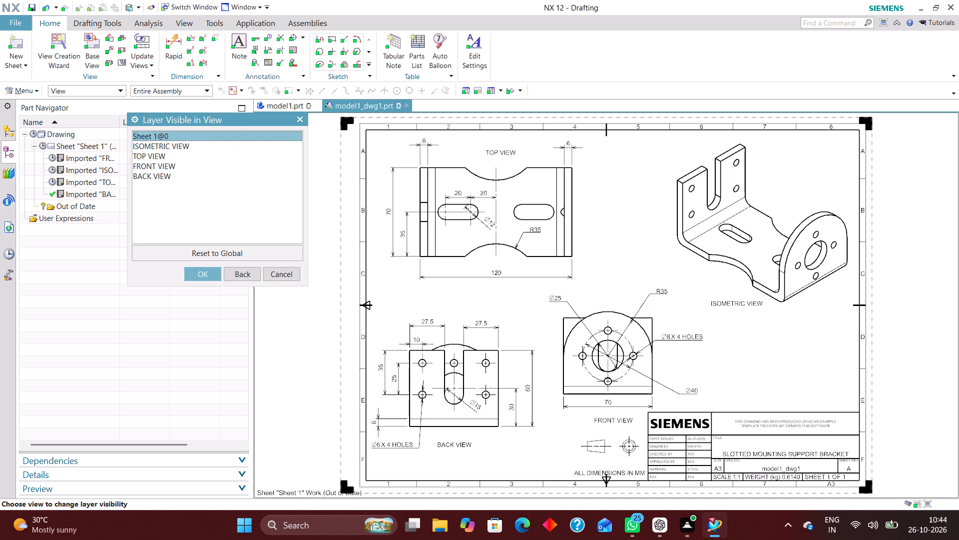
# Make all layers invisible in BACK VIEW.
pyautogui.click(165, 177)
pyautogui.click(199, 279)
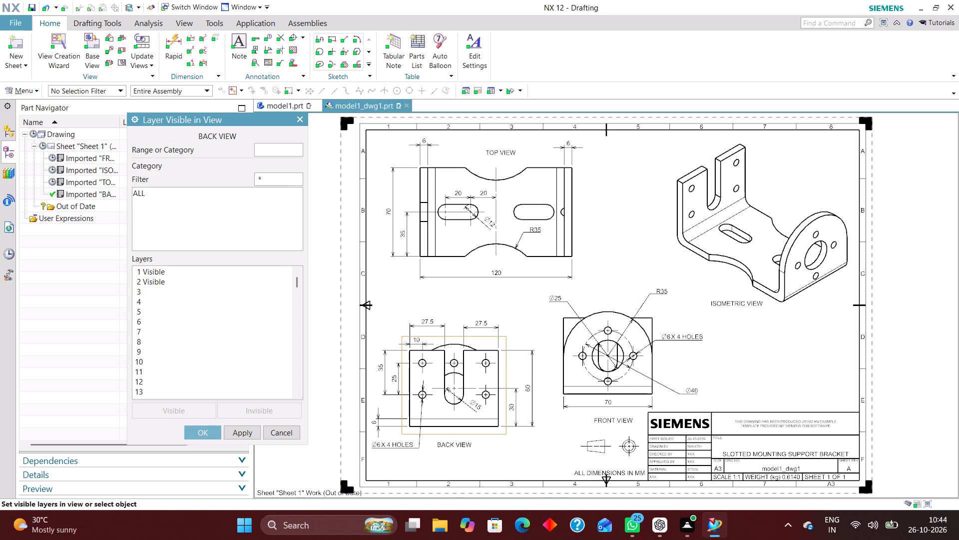
pyautogui.click(138, 193)
pyautogui.click(291, 411)
# Make layers 2, 223, 224, 225, 226 and 256 visible in BACK VIEW, apply the settings and close the layer visibility settings.
pyautogui.click(276, 145)
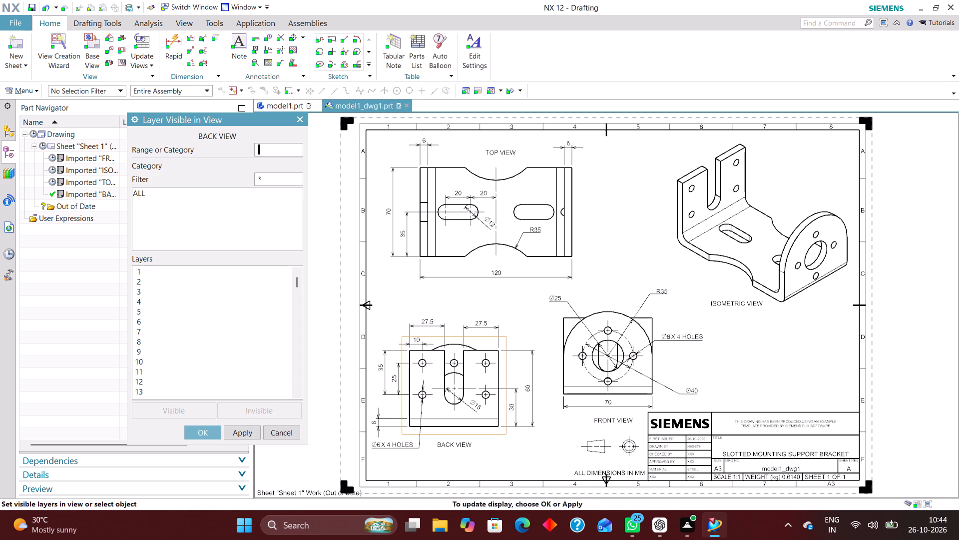
pyautogui.press('2')
pyautogui.press('Return')
pyautogui.write('223')
pyautogui.press('Return')
pyautogui.write('224')
pyautogui.press('Return')
pyautogui.write('225')
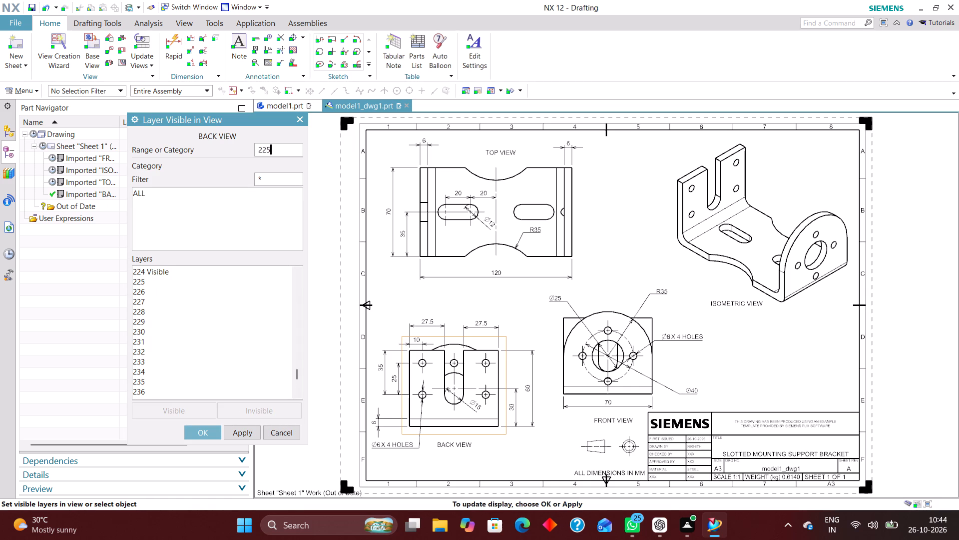
pyautogui.press('Return')
pyautogui.write('223')
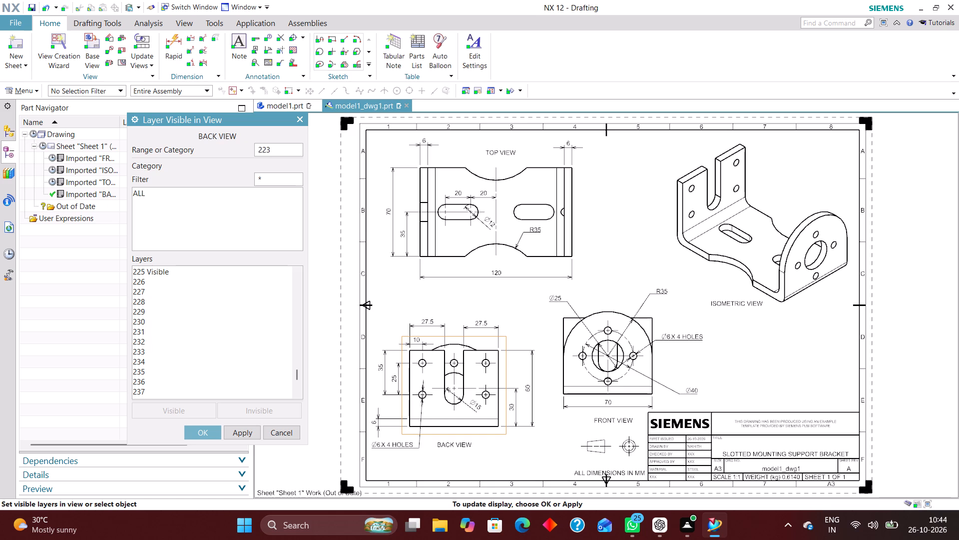
pyautogui.press('BackSpace')
pyautogui.press('6')
pyautogui.press('Return')
pyautogui.write('24')
pyautogui.press('BackSpace')
pyautogui.write('56')
pyautogui.press('Return')
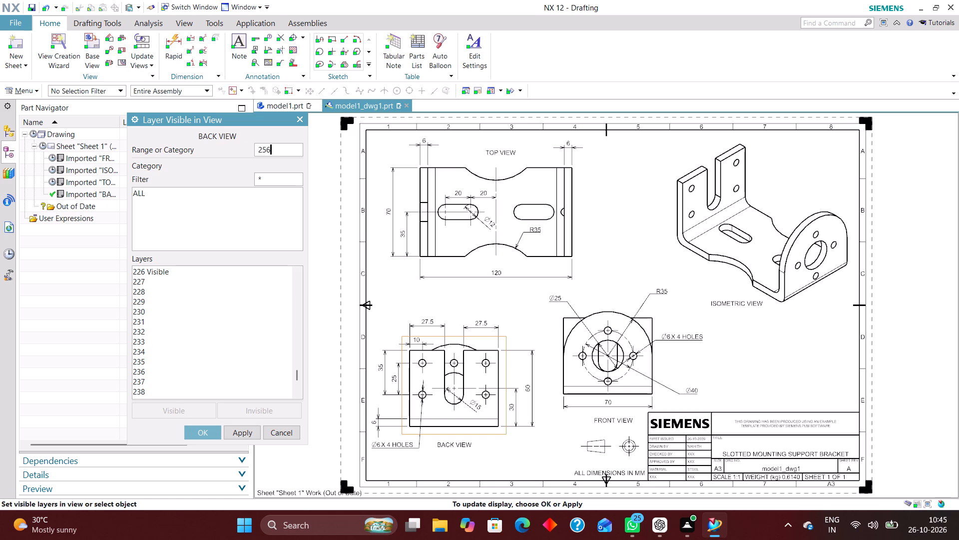
pyautogui.click(200, 433)
pyautogui.click(283, 275)
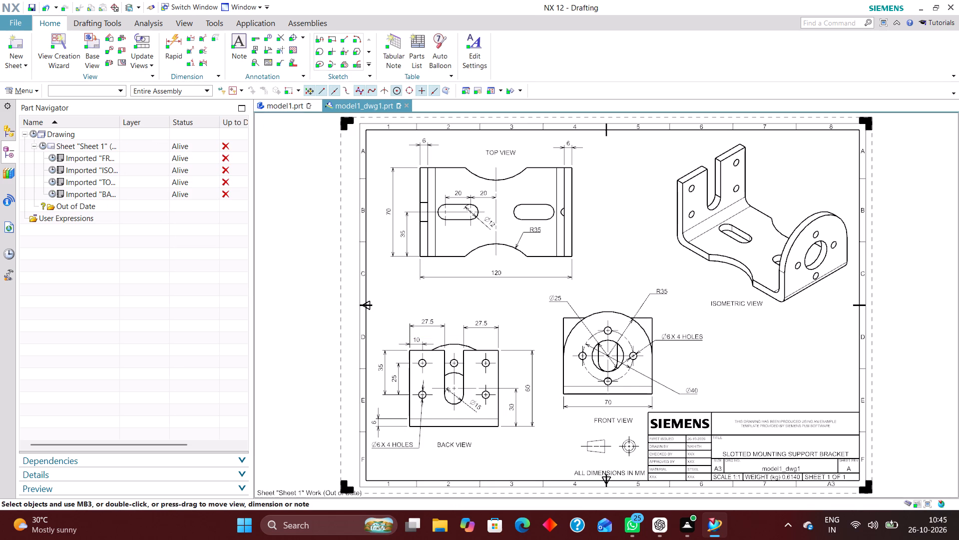
# Update the out-of-date views on the drawing sheet.
pyautogui.click(31, 131)
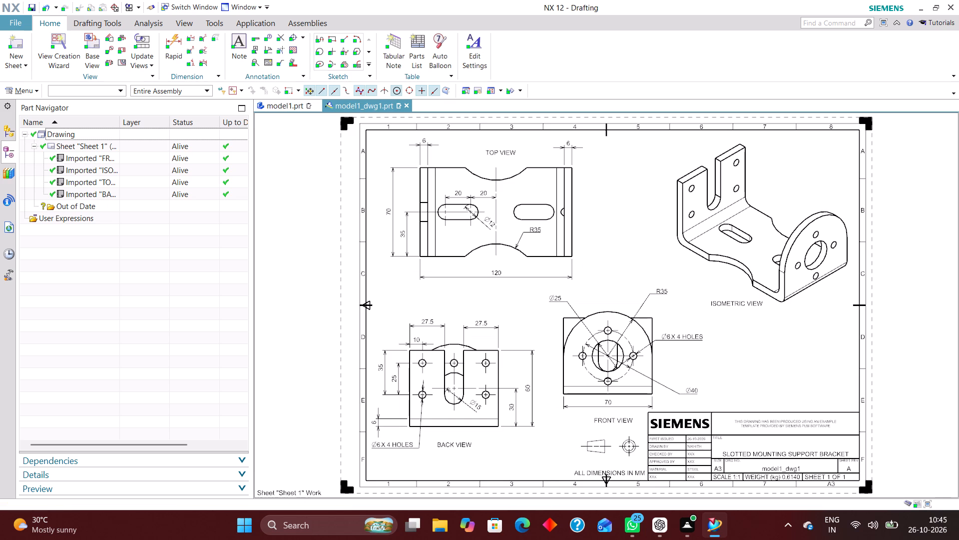
# Move the two adjacent 20 mm dimensions above the slot in TOP VIEW slightly higher, level with each other.
pyautogui.click(495, 272)
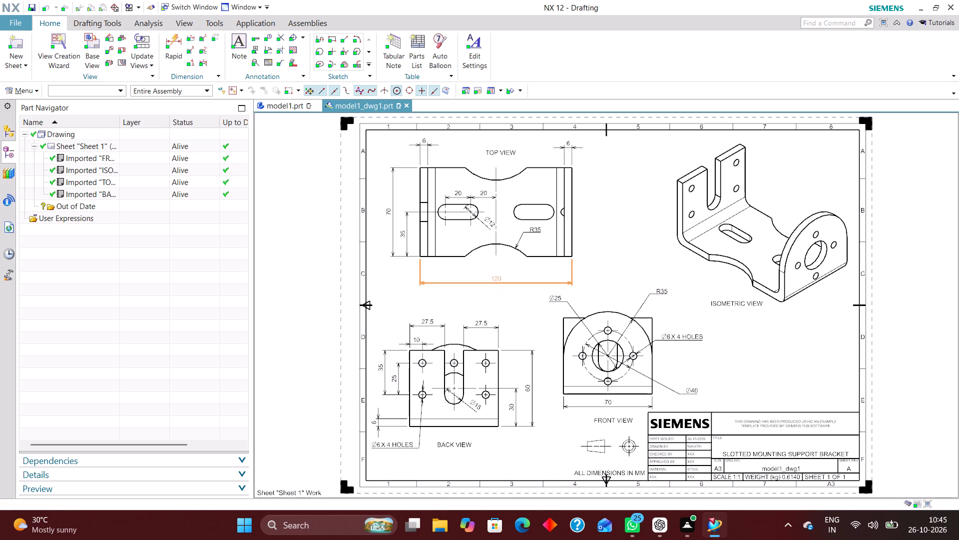
pyautogui.scroll(4, 466, 203)
pyautogui.moveTo(453, 180); pyautogui.dragTo(453, 174)
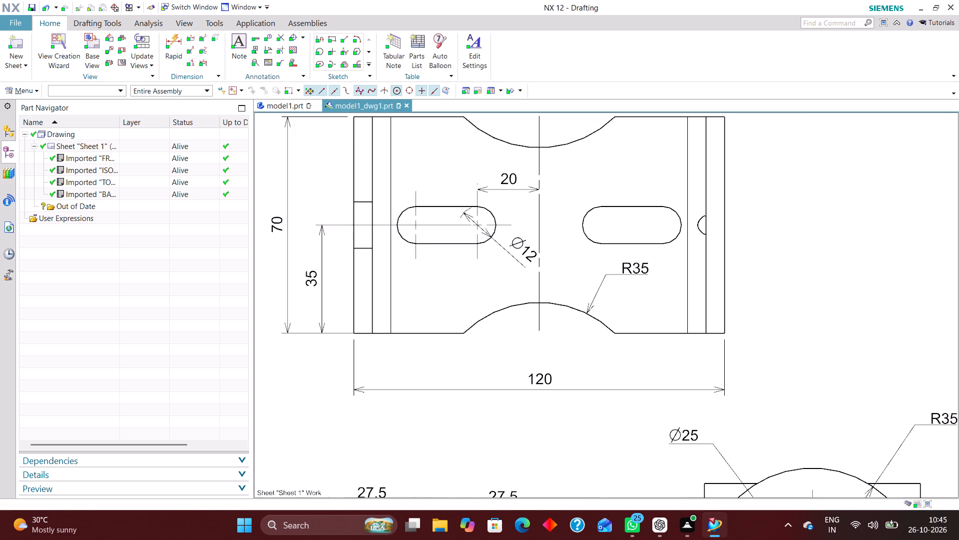
pyautogui.moveTo(453, 174); pyautogui.dragTo(451, 152)
pyautogui.moveTo(512, 187); pyautogui.dragTo(509, 154)
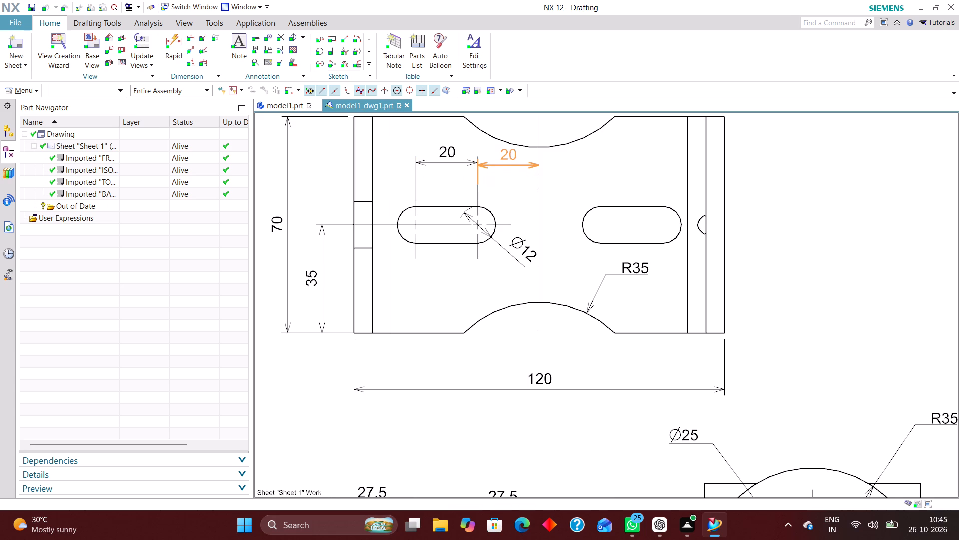
pyautogui.moveTo(509, 154); pyautogui.dragTo(509, 153)
# Examine the placement of dimensions and annotations across the whole drawing sheet.
pyautogui.scroll(-4, 488, 219)
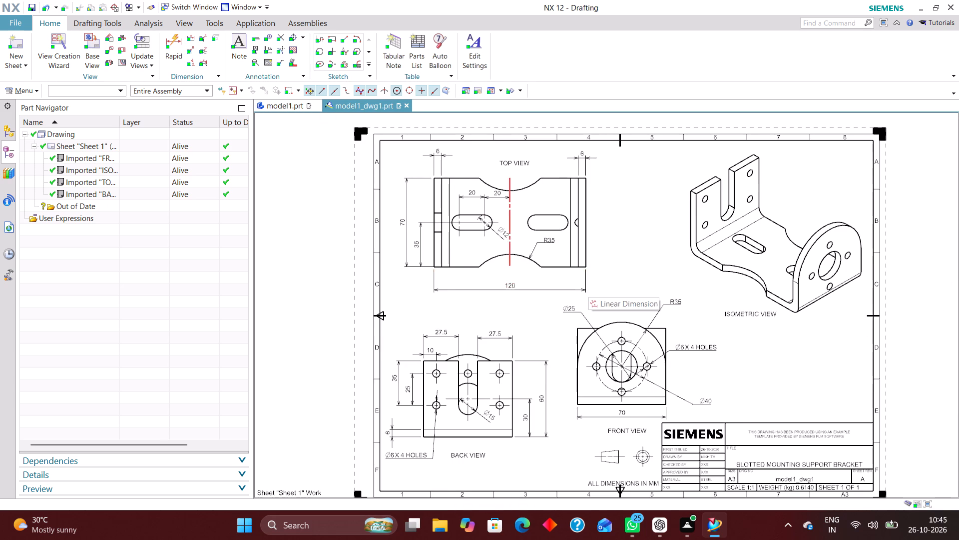
pyautogui.scroll(-1, 509, 267)
pyautogui.scroll(2, 476, 333)
pyautogui.scroll(-3, 496, 270)
pyautogui.scroll(4, 451, 373)
pyautogui.scroll(-2, 433, 353)
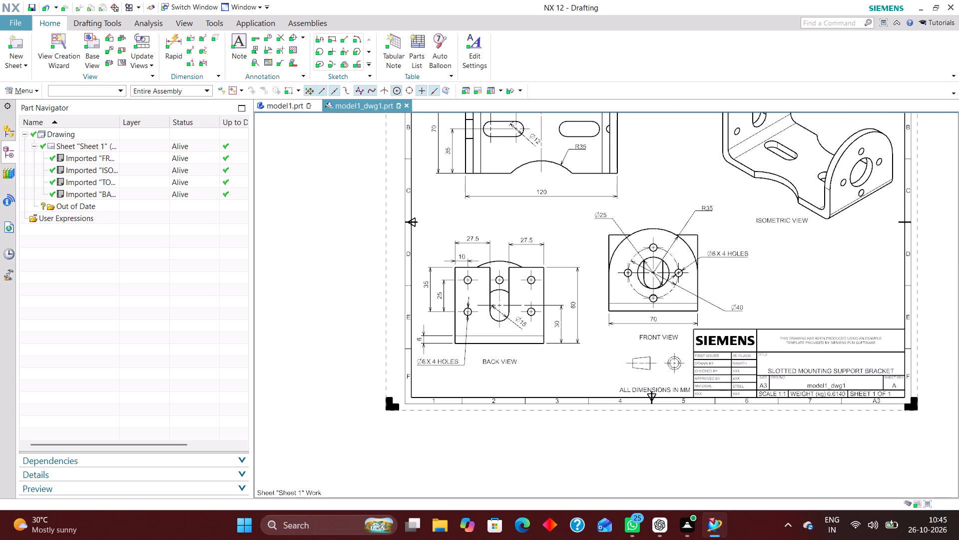
pyautogui.scroll(-2, 554, 359)
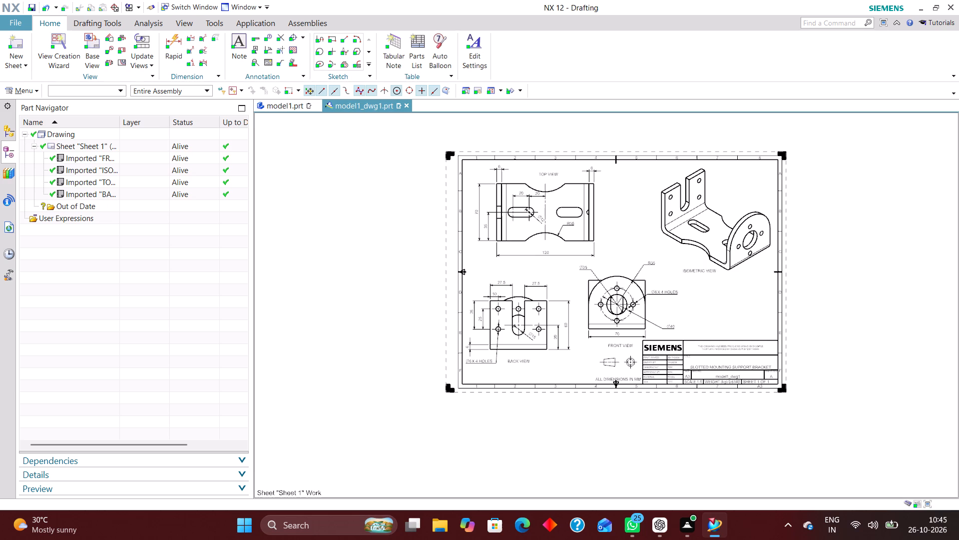
pyautogui.moveTo(724, 288); pyautogui.dragTo(673, 330, button='right')
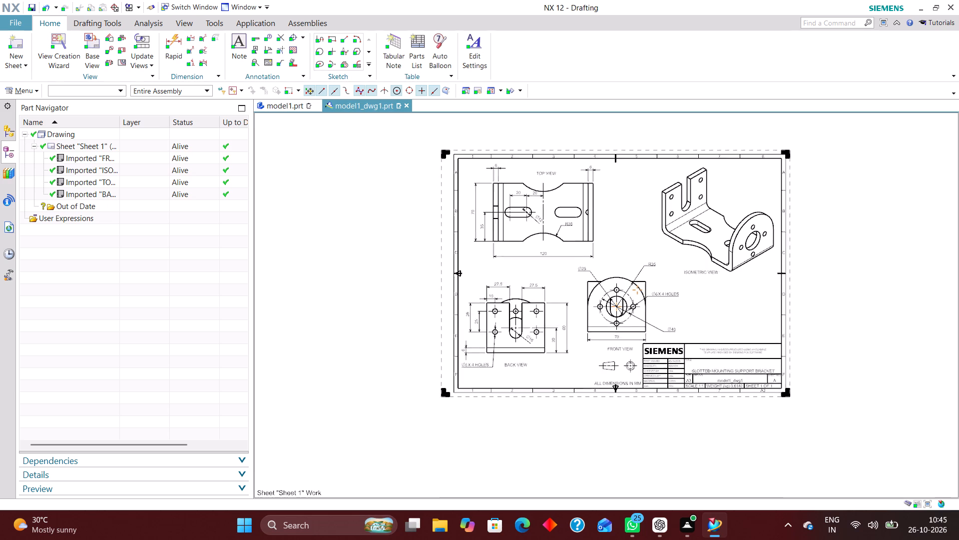
pyautogui.moveTo(673, 330); pyautogui.dragTo(677, 326, button='right')
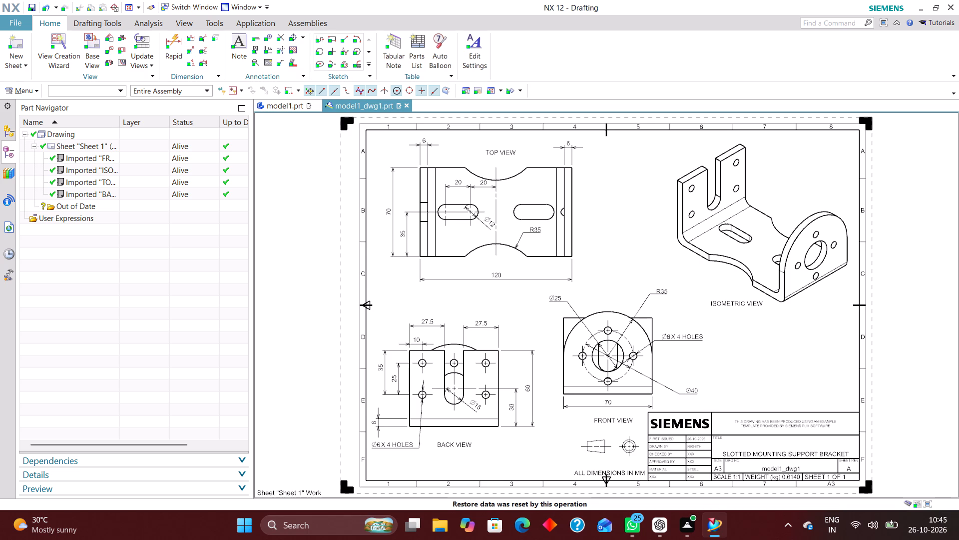
# Select all dimensions on the sheet using the Dimension selection filter and move them to layer 223.
pyautogui.click(90, 90)
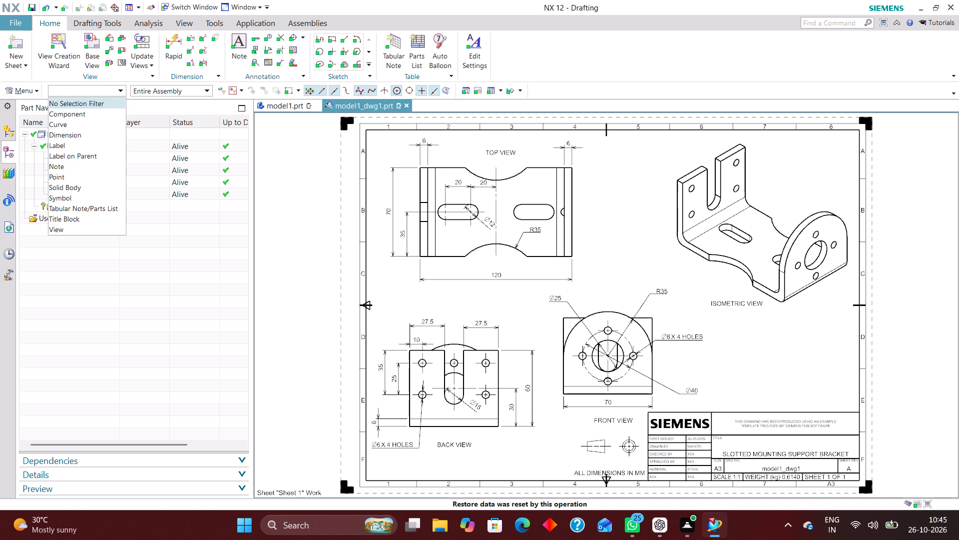
pyautogui.click(73, 135)
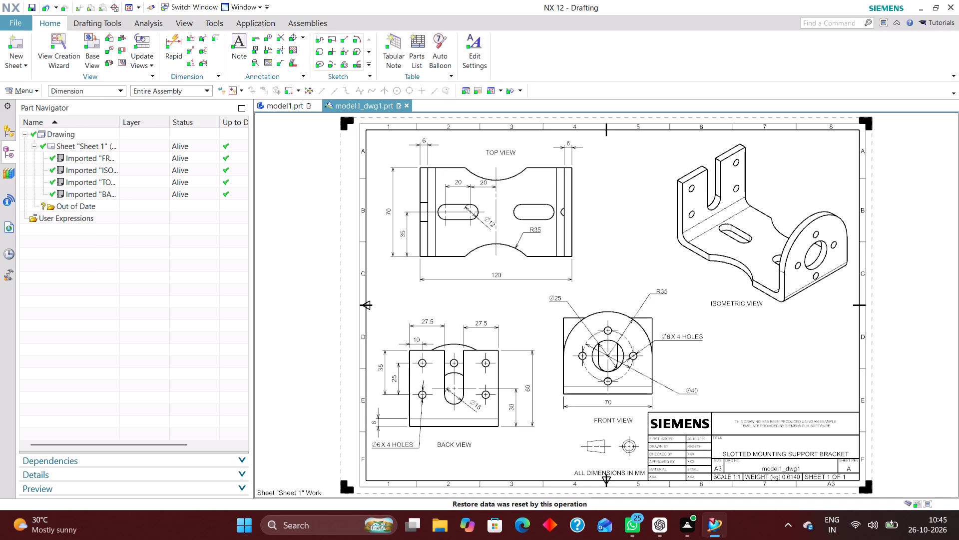
pyautogui.hotkey('ctrl', 'a')
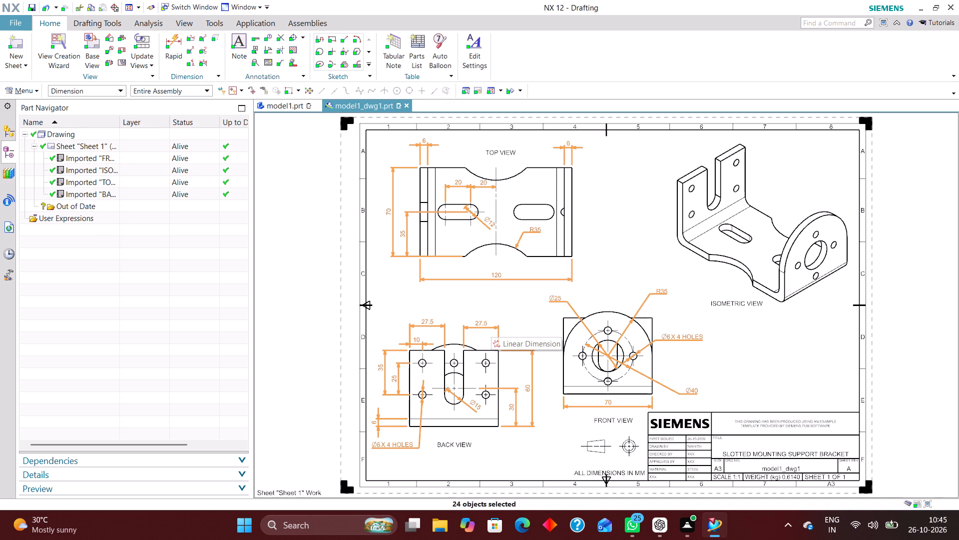
pyautogui.hotkey('ctrl', 'j')
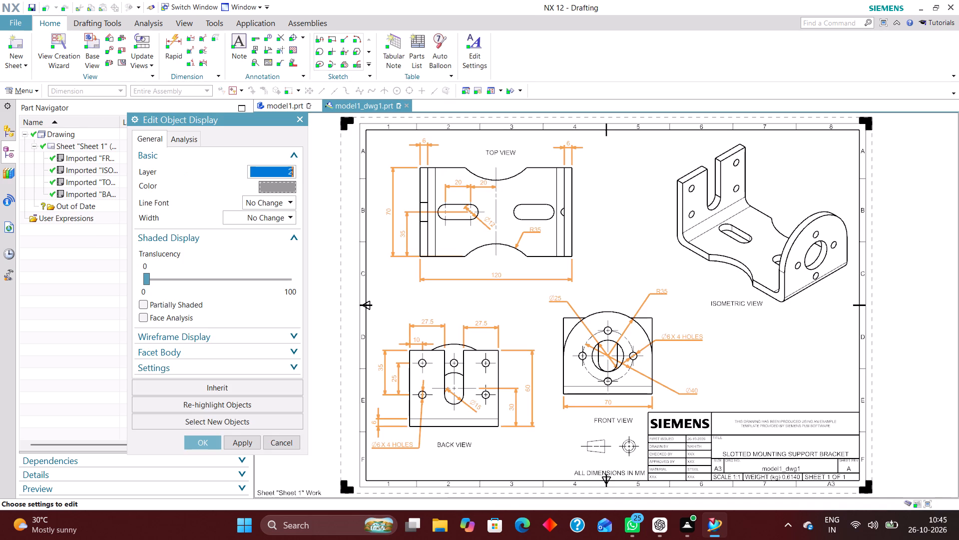
pyautogui.write('223')
pyautogui.press('Return')
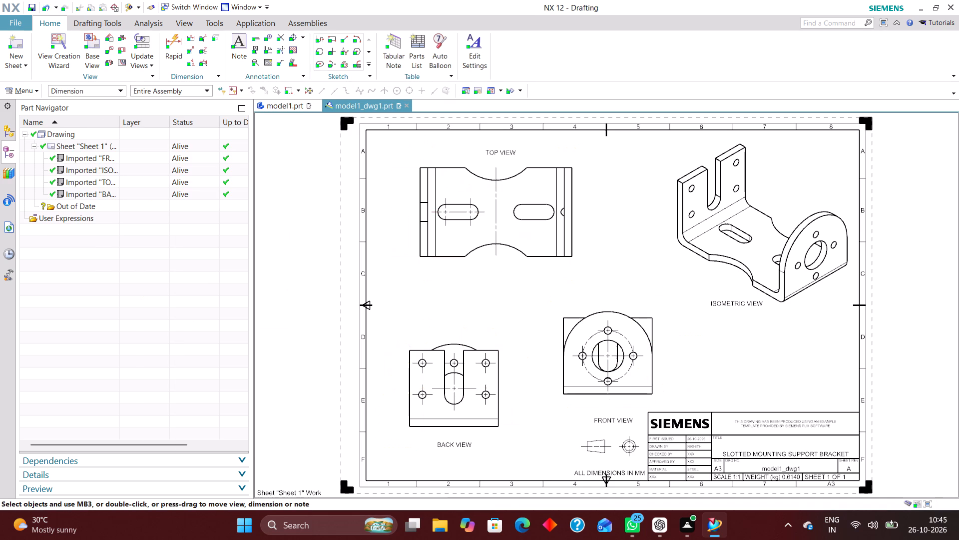
# Select all notes on the sheet using the Note selection filter and move them to layer 224.
pyautogui.click(81, 91)
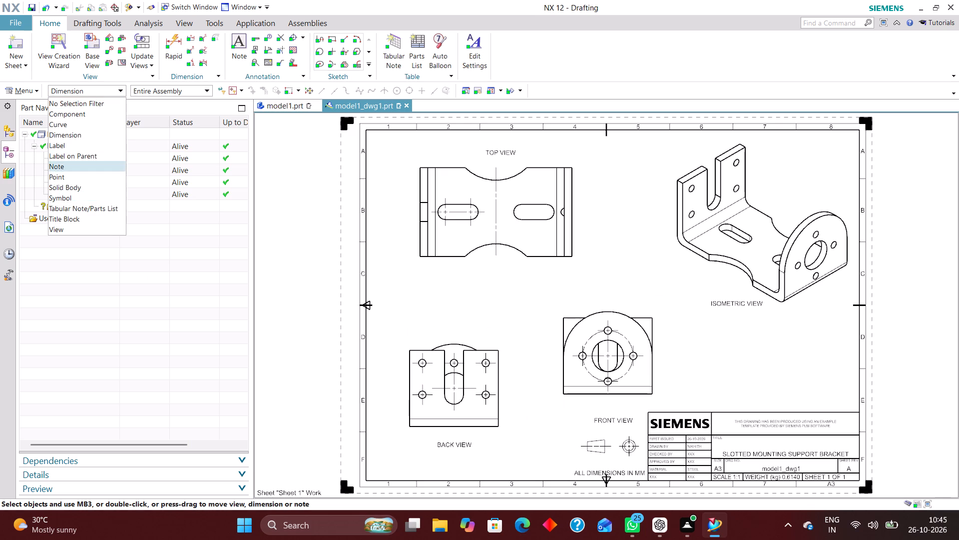
pyautogui.click(69, 168)
pyautogui.hotkey('ctrl', 'a')
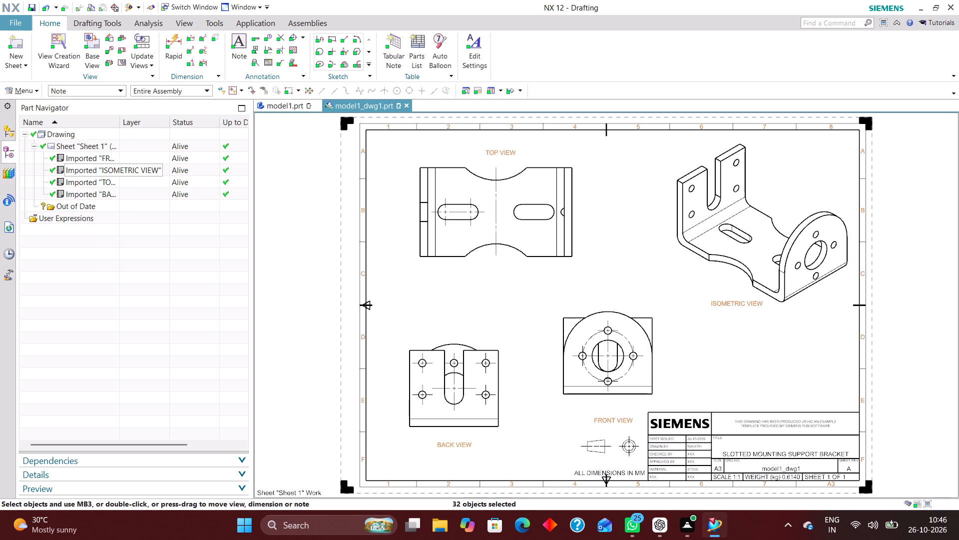
pyautogui.hotkey('ctrl', 'j')
pyautogui.write('224')
pyautogui.press('Return')
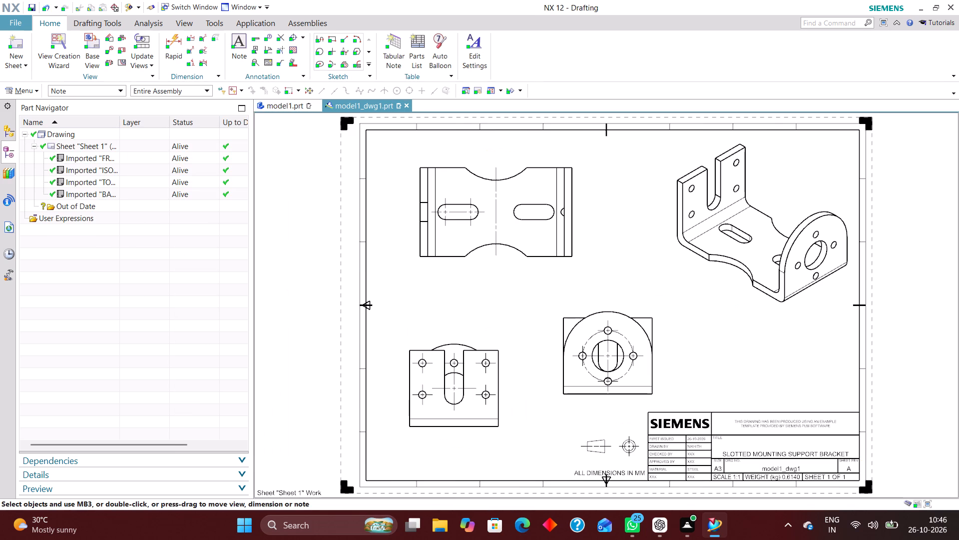
# Select all symbols on the sheet using the Symbol selection filter and move them to layer 225.
pyautogui.click(85, 88)
pyautogui.click(79, 198)
pyautogui.hotkey('ctrl', 'a')
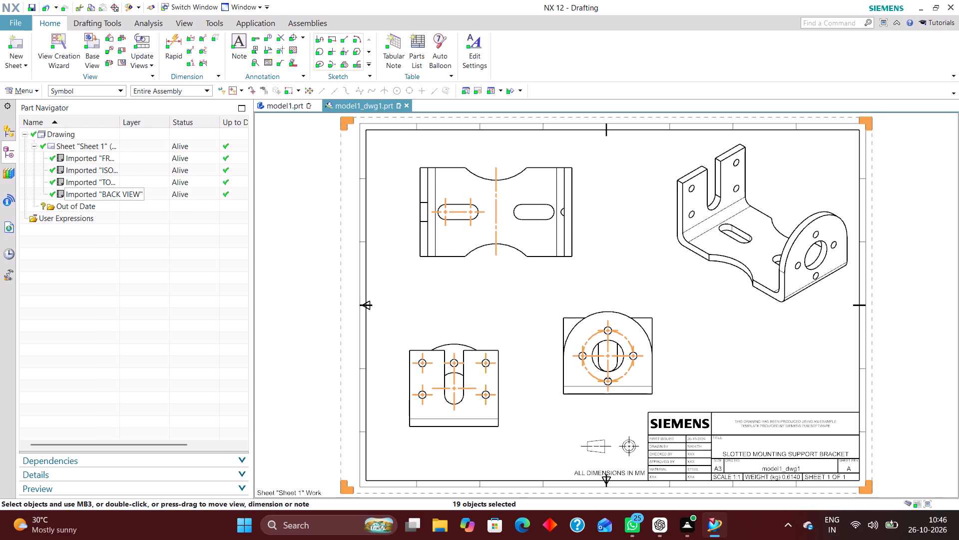
pyautogui.hotkey('ctrl', 'j')
pyautogui.write('225')
pyautogui.press('Return')
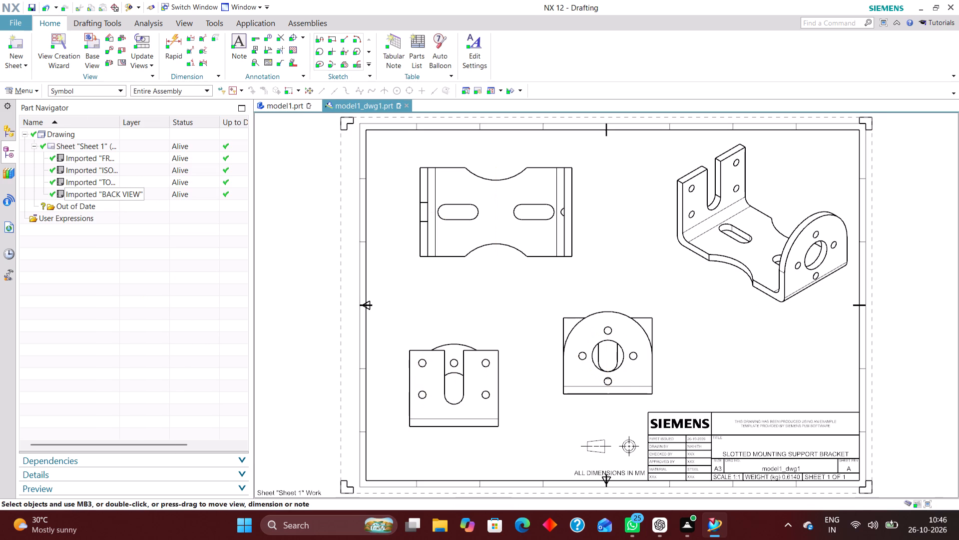
# Select the title block using the Title Block filter and apply its object display settings with layer 256.
pyautogui.click(90, 92)
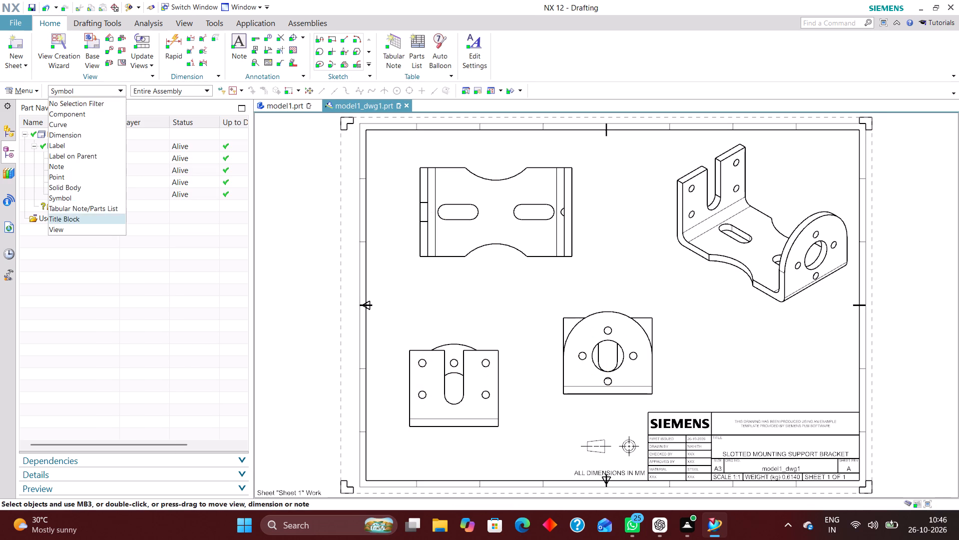
pyautogui.click(84, 215)
pyautogui.hotkey('ctrl', 'a')
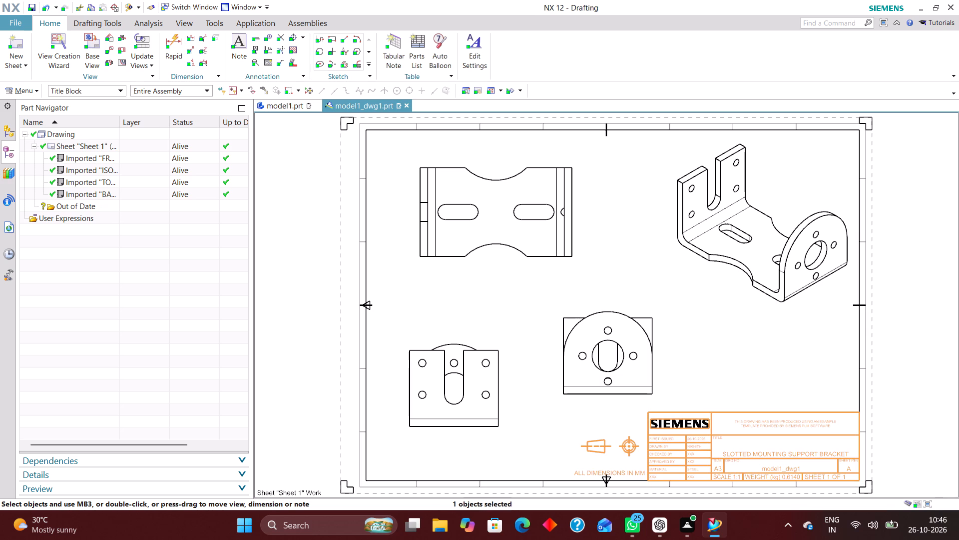
pyautogui.hotkey('ctrl', 'j')
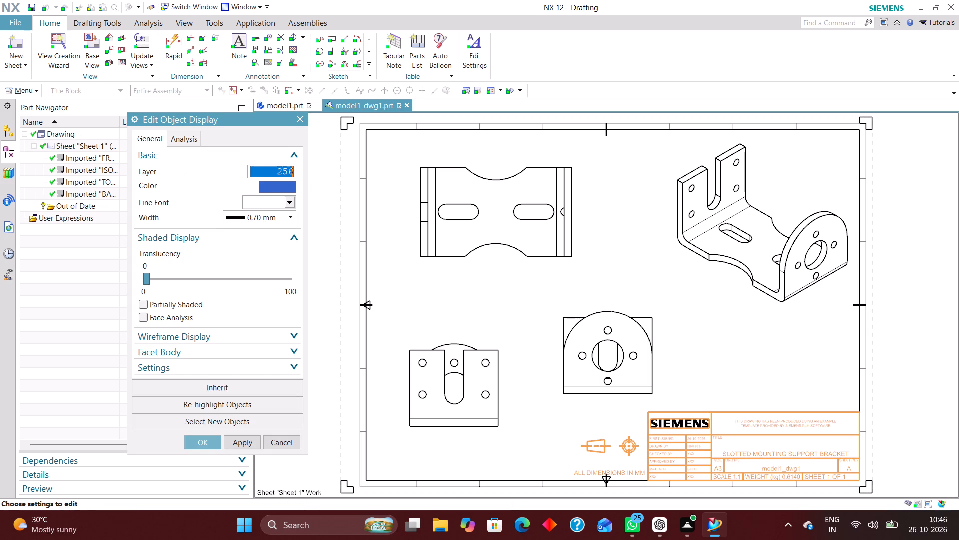
pyautogui.click(197, 441)
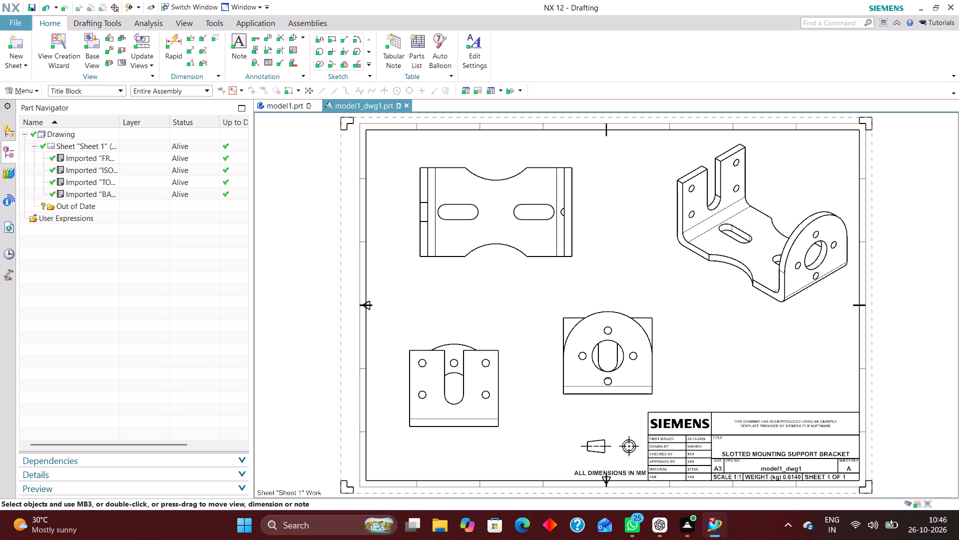
pyautogui.hotkey('ctrl', 'j')
pyautogui.click(280, 296)
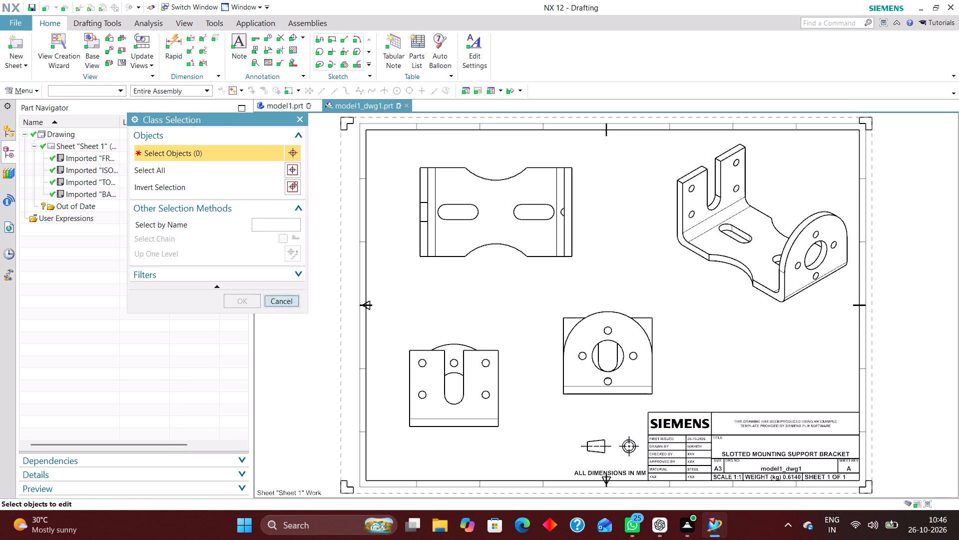
# Turn on layers 223, 224 and 225, set all layers except the work layer to visible only, and close the layer settings.
pyautogui.hotkey('ctrl', 'l')
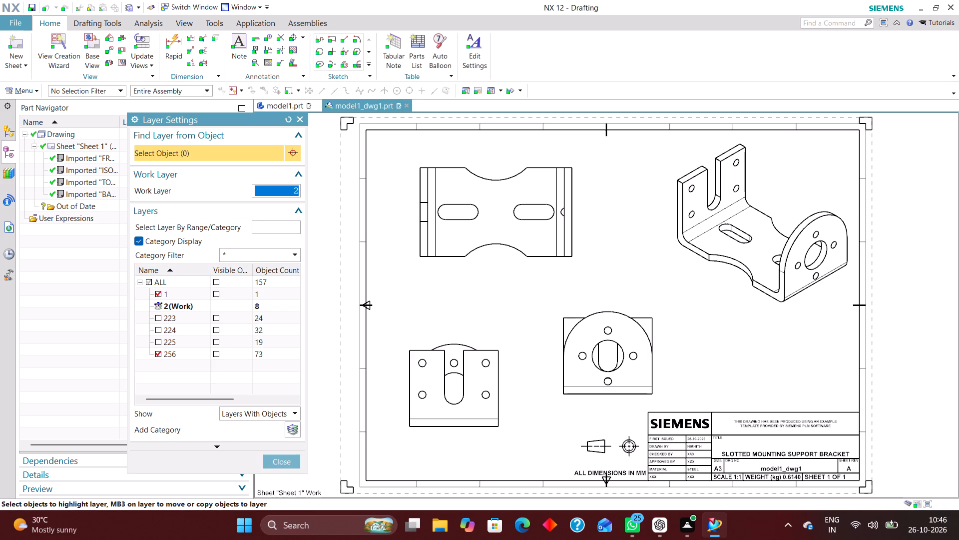
pyautogui.click(156, 313)
pyautogui.click(157, 333)
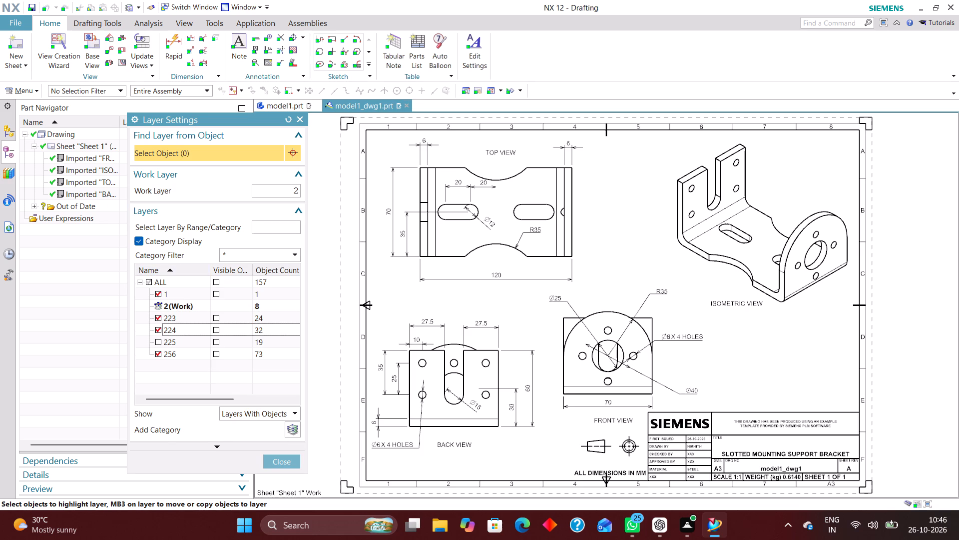
pyautogui.click(159, 340)
pyautogui.click(214, 280)
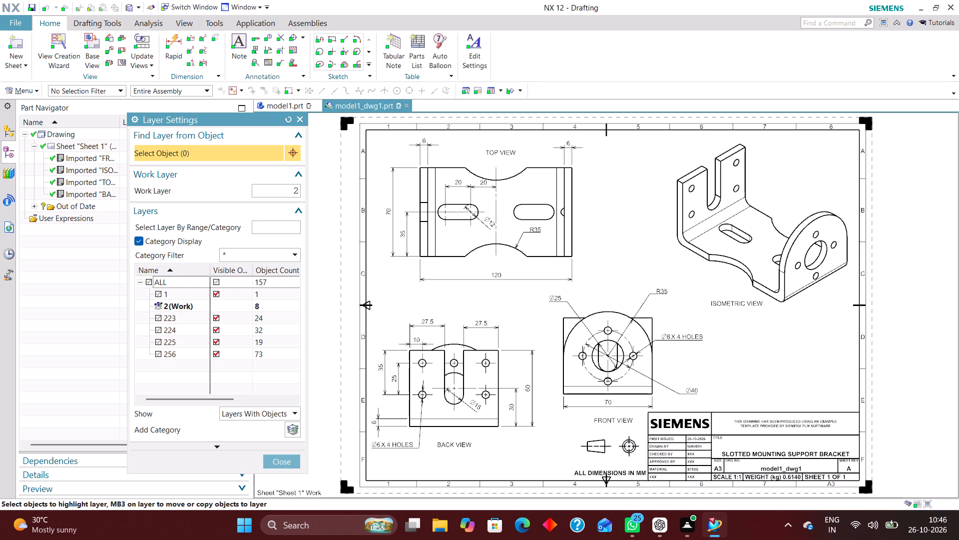
pyautogui.click(274, 456)
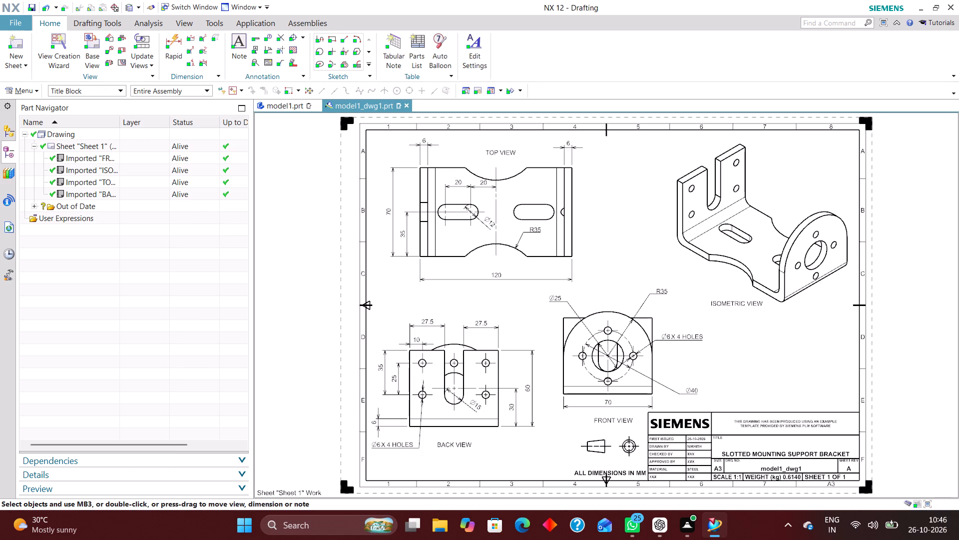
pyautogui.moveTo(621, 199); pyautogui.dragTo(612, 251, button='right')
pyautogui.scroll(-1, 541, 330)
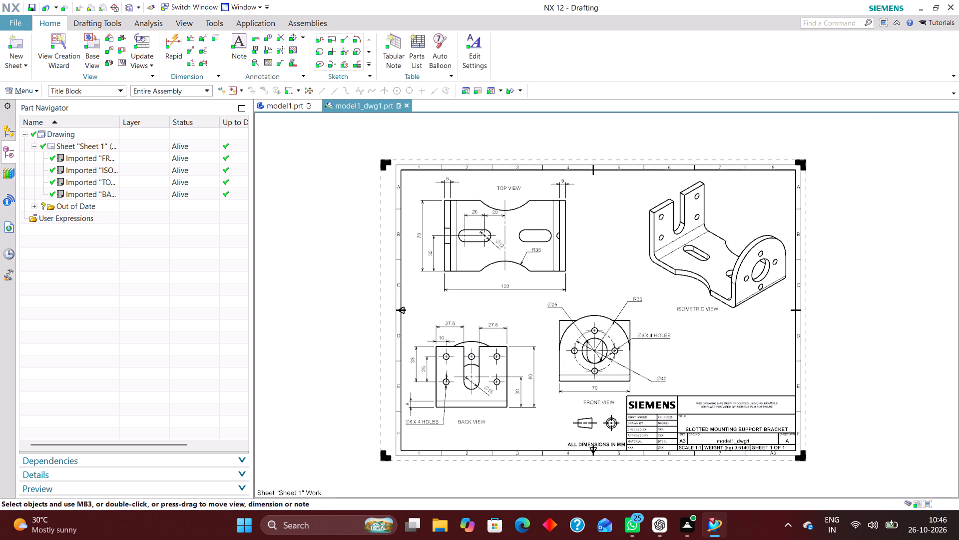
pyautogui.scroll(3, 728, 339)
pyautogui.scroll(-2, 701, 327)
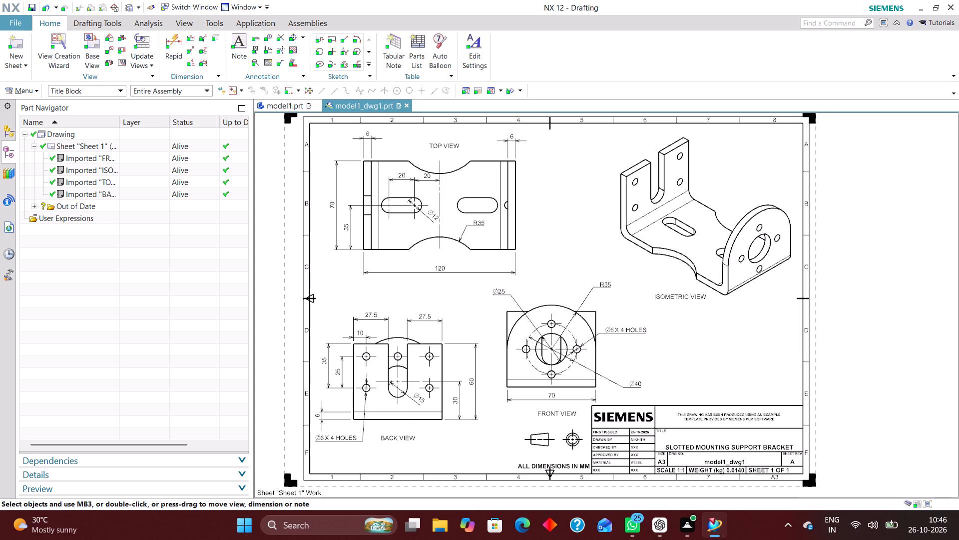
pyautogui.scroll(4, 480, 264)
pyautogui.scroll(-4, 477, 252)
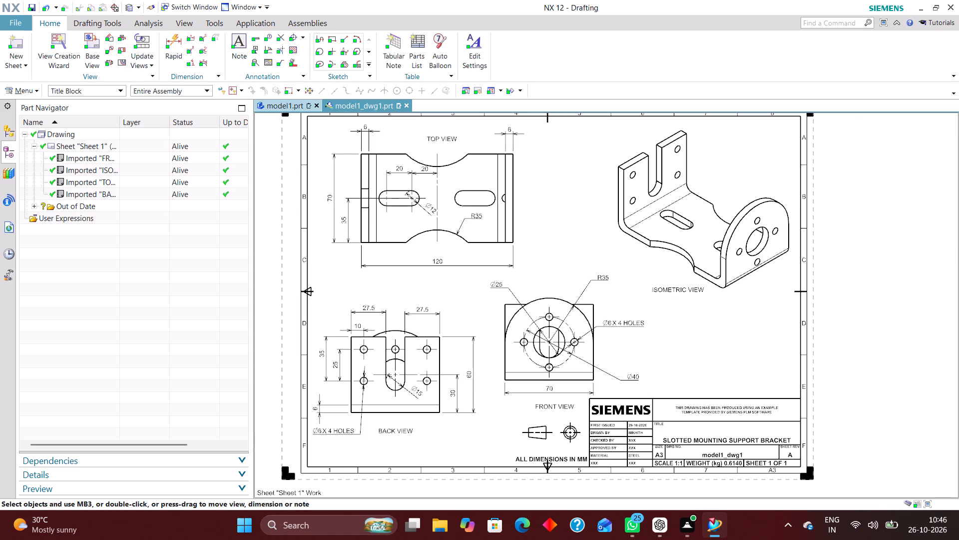
# Examine the bracket in model1.prt from several angles, restore its isometric view, and review the whole sheet in model1_dwg1.prt.
pyautogui.click(283, 104)
pyautogui.scroll(-2, 457, 221)
pyautogui.scroll(-5, 122, 246)
pyautogui.scroll(3, 127, 273)
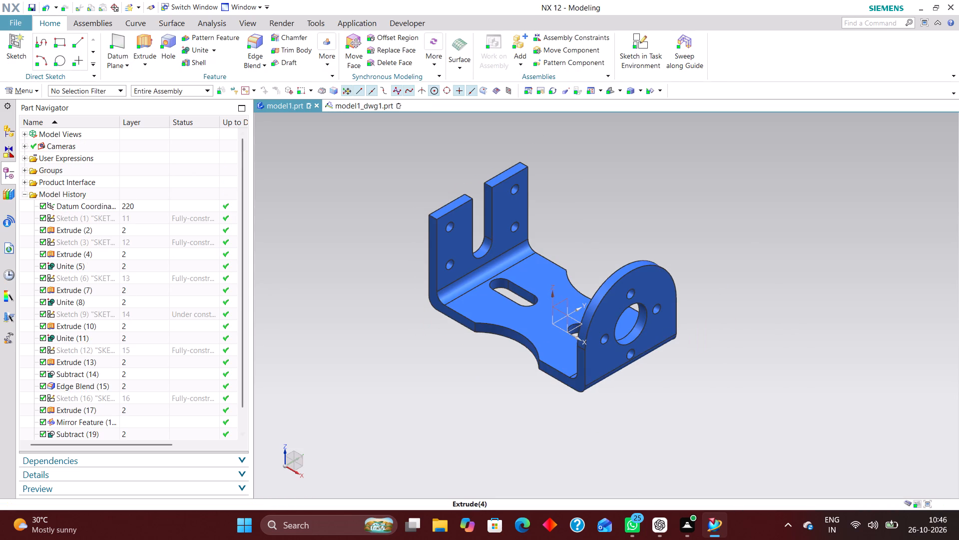
pyautogui.scroll(4, 502, 275)
pyautogui.scroll(-3, 498, 250)
pyautogui.moveTo(595, 455); pyautogui.dragTo(632, 443, button='middle')
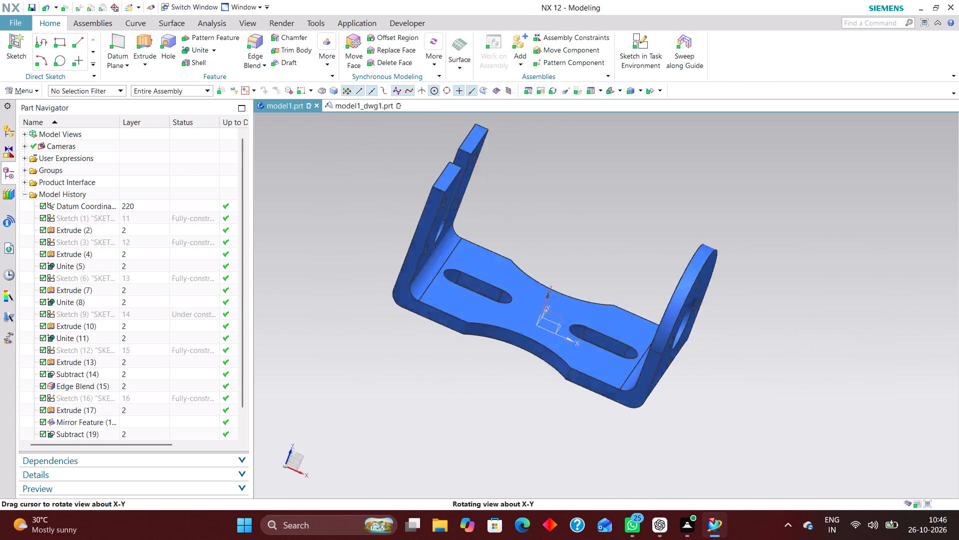
pyautogui.moveTo(632, 443); pyautogui.dragTo(610, 387, button='middle')
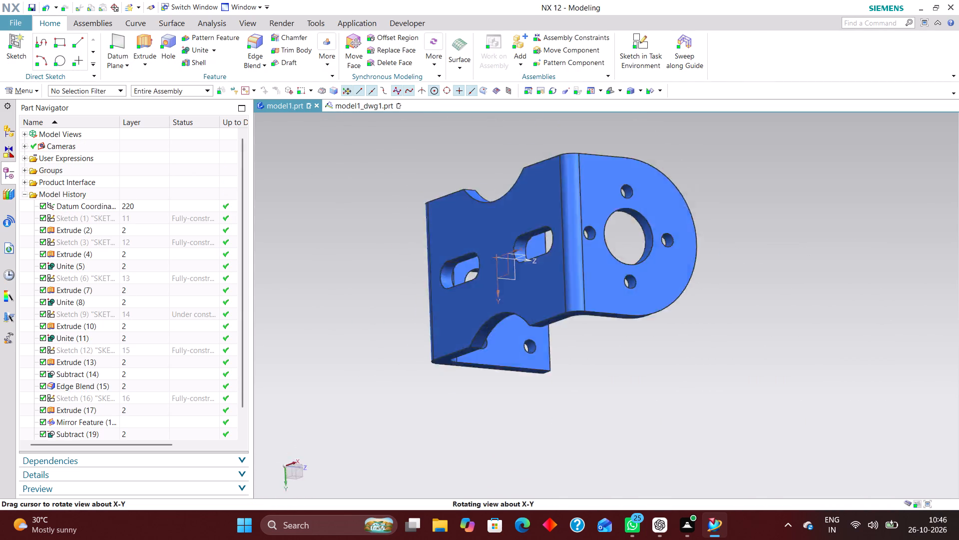
pyautogui.moveTo(610, 387); pyautogui.dragTo(687, 398, button='middle')
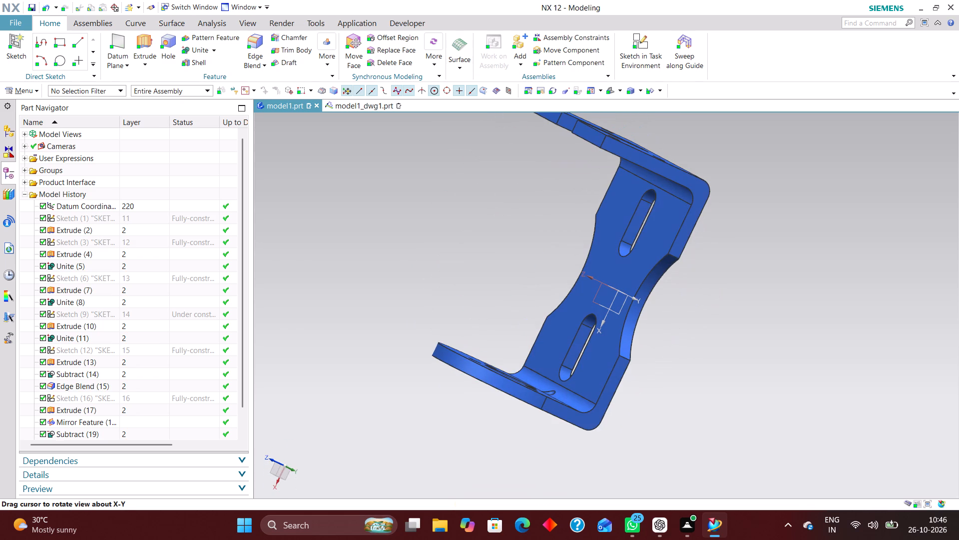
pyautogui.press('End')
pyautogui.press('End')
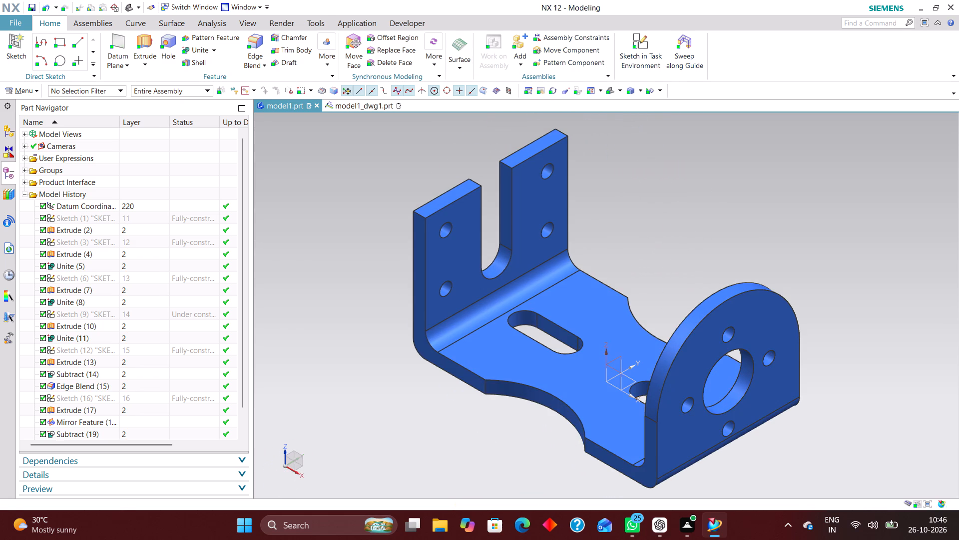
pyautogui.click(354, 110)
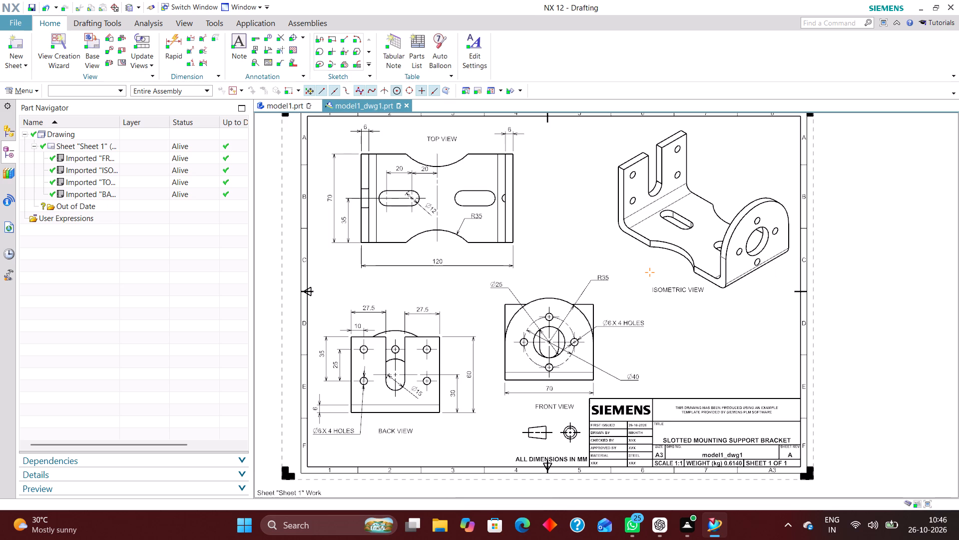
pyautogui.moveTo(569, 230); pyautogui.dragTo(543, 284, button='right')
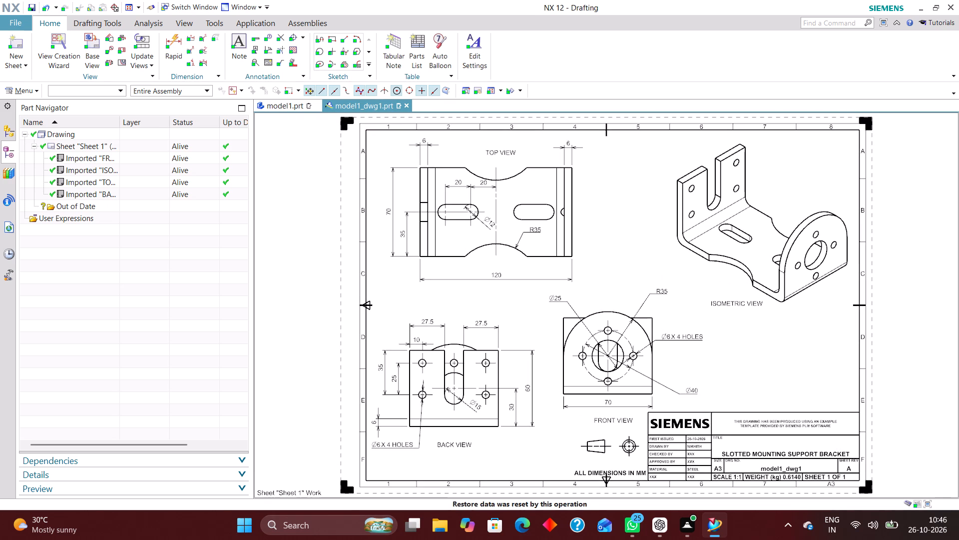
# Switch to the model1.prt bracket model and stop the journal recording.
pyautogui.click(291, 108)
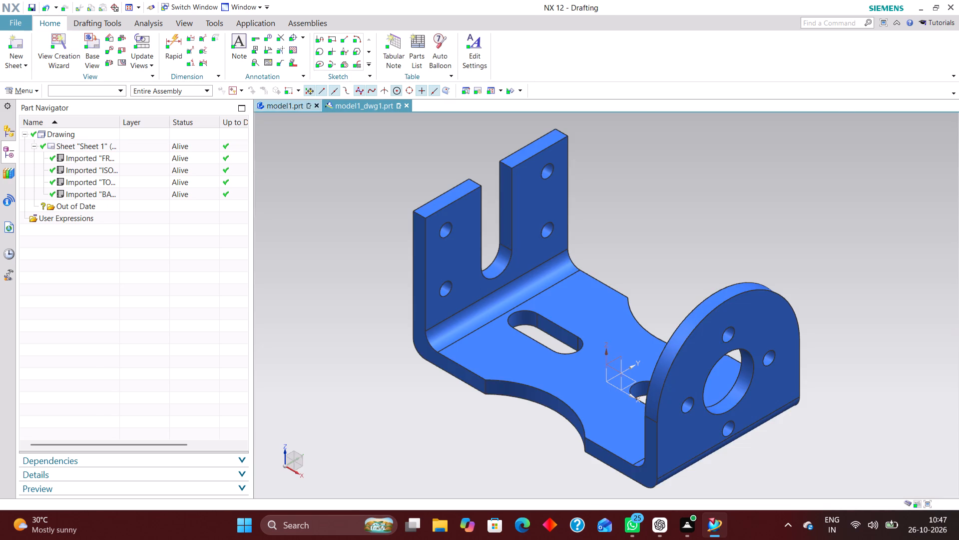
pyautogui.click(391, 22)
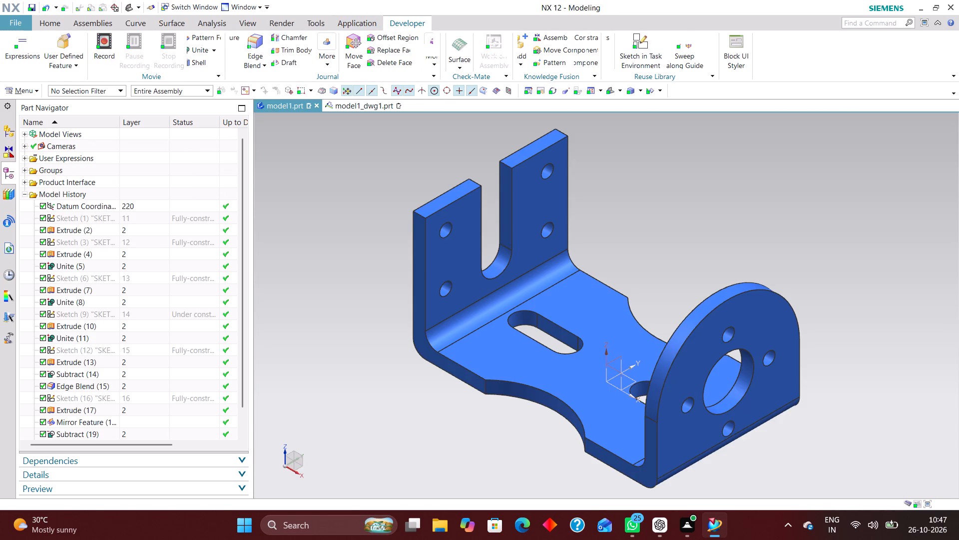
pyautogui.click(325, 45)
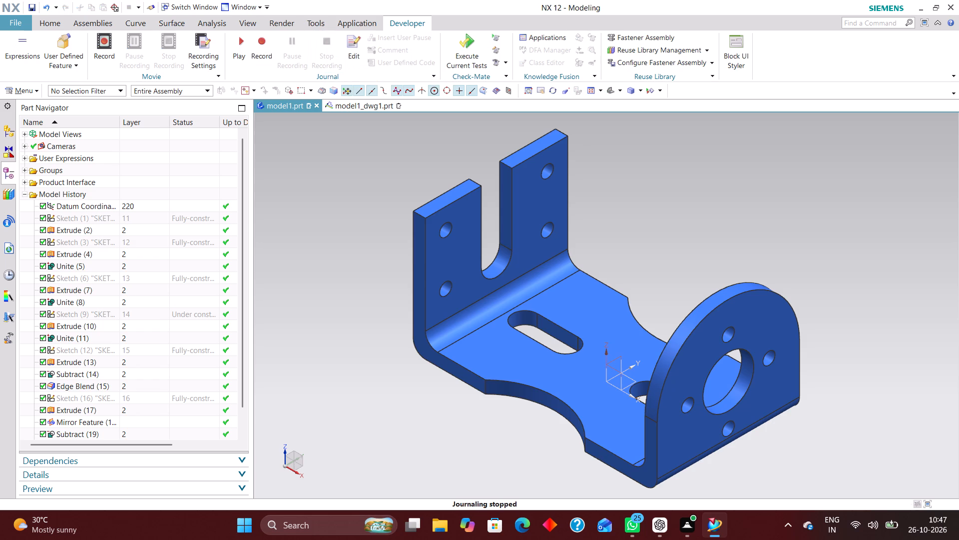